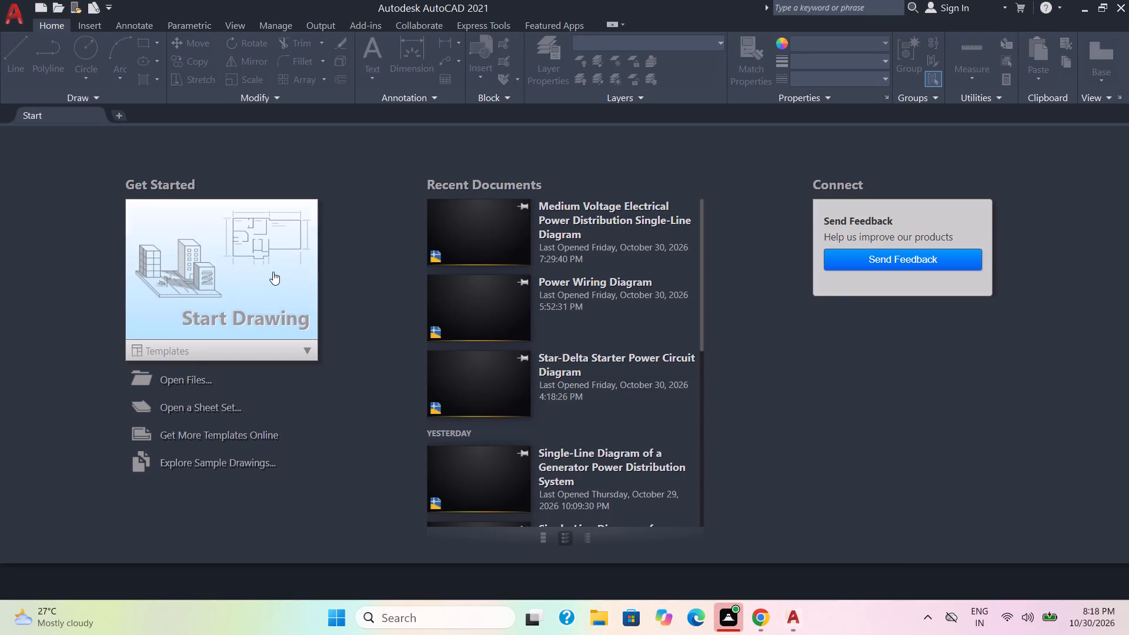
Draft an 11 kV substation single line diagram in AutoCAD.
Start a new blank drawing and turn on command logging with LOGFILEON.
click(273, 272)
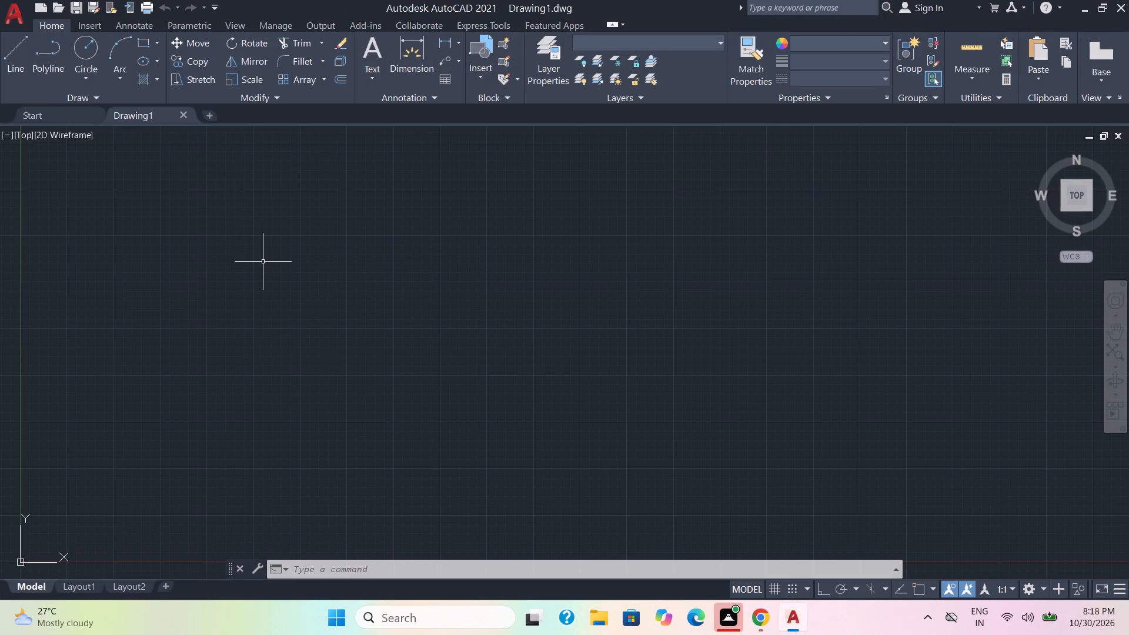
text(logfileon)
key(Return)
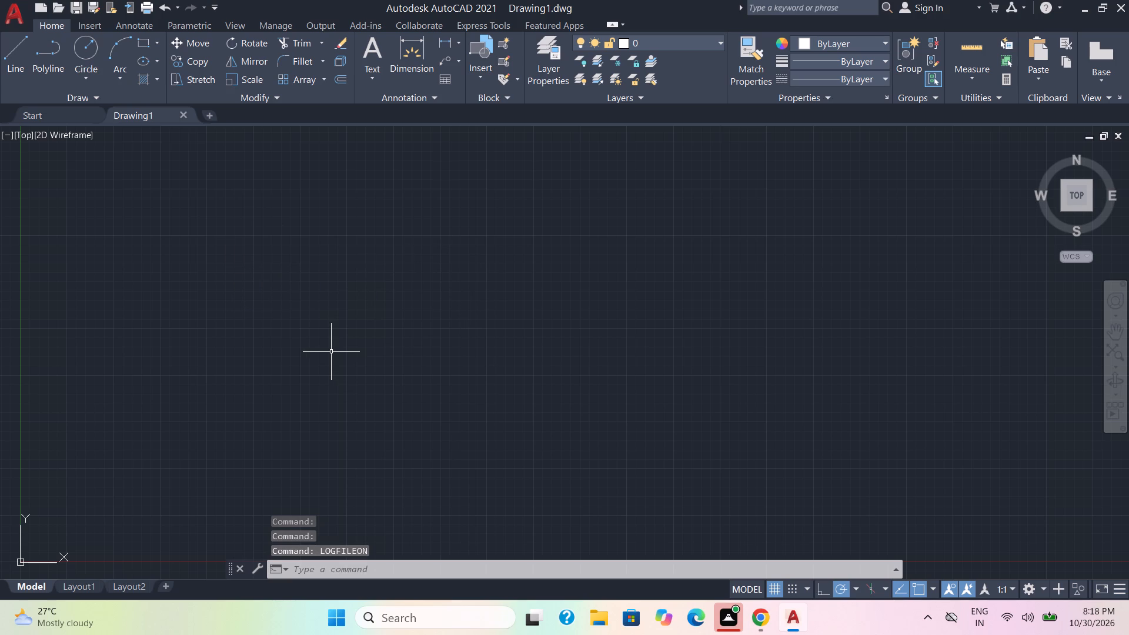
Set the drawing units' length precision to 0, with no decimal places.
text(un)
key(Return)
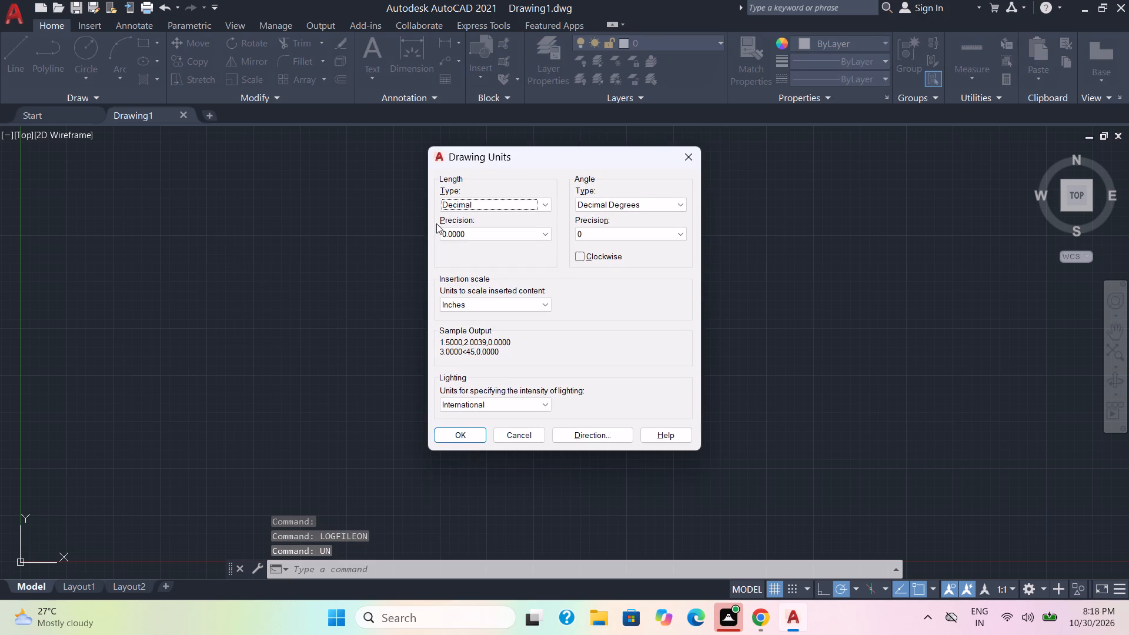
click(470, 226)
click(479, 238)
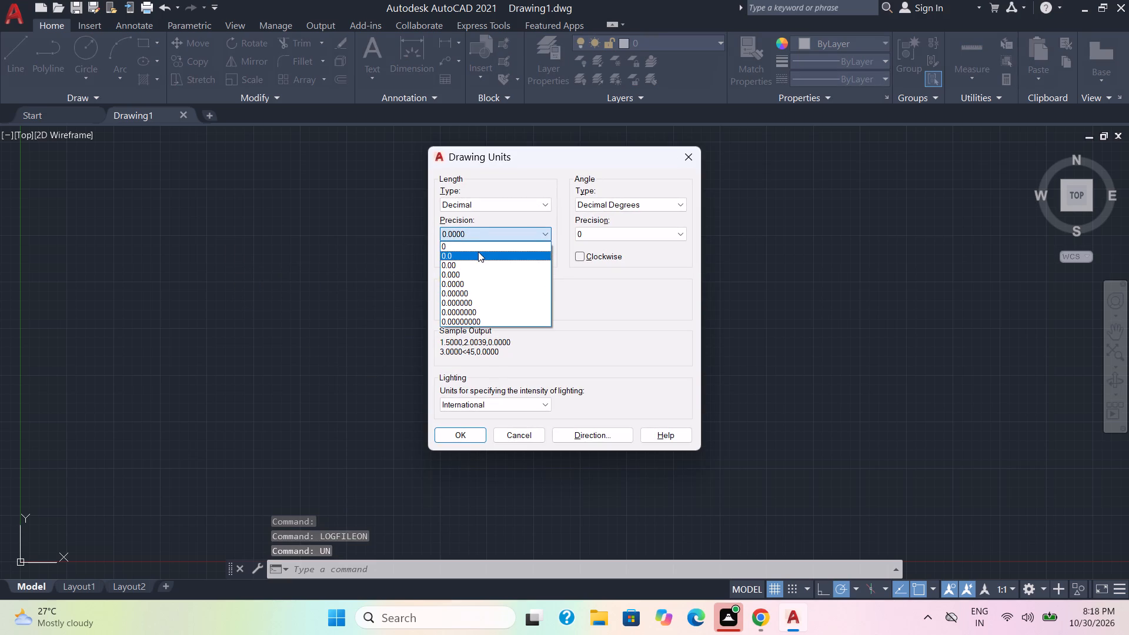
click(482, 243)
click(468, 433)
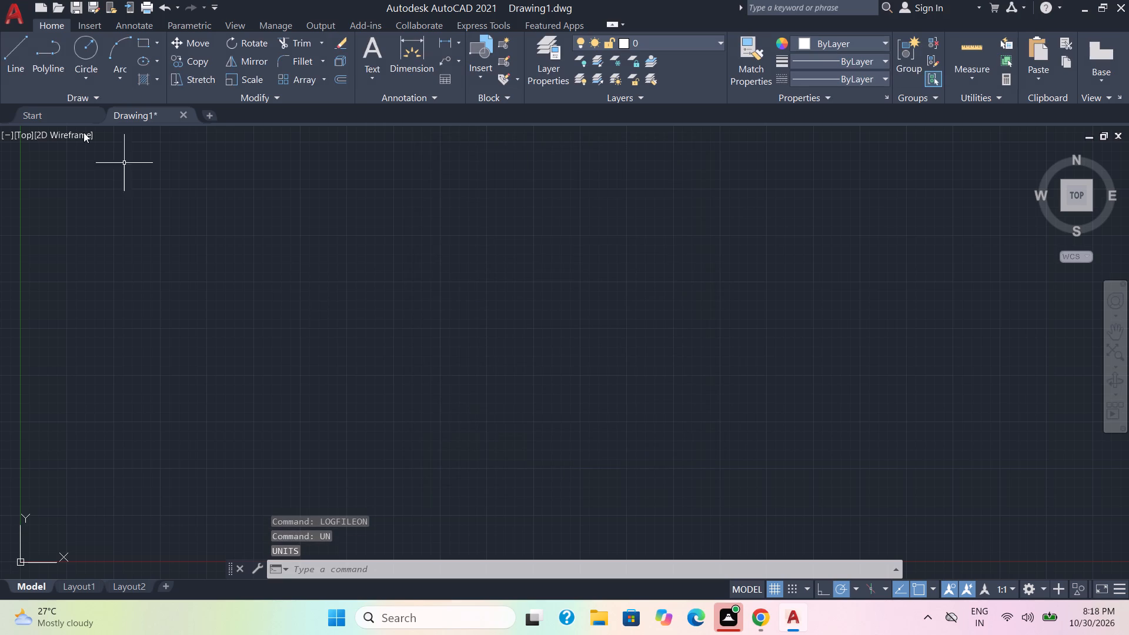
Draw a green three-sided polygon circumscribed about a circle of radius about 1, pointing down, near the top of the drawing.
click(825, 43)
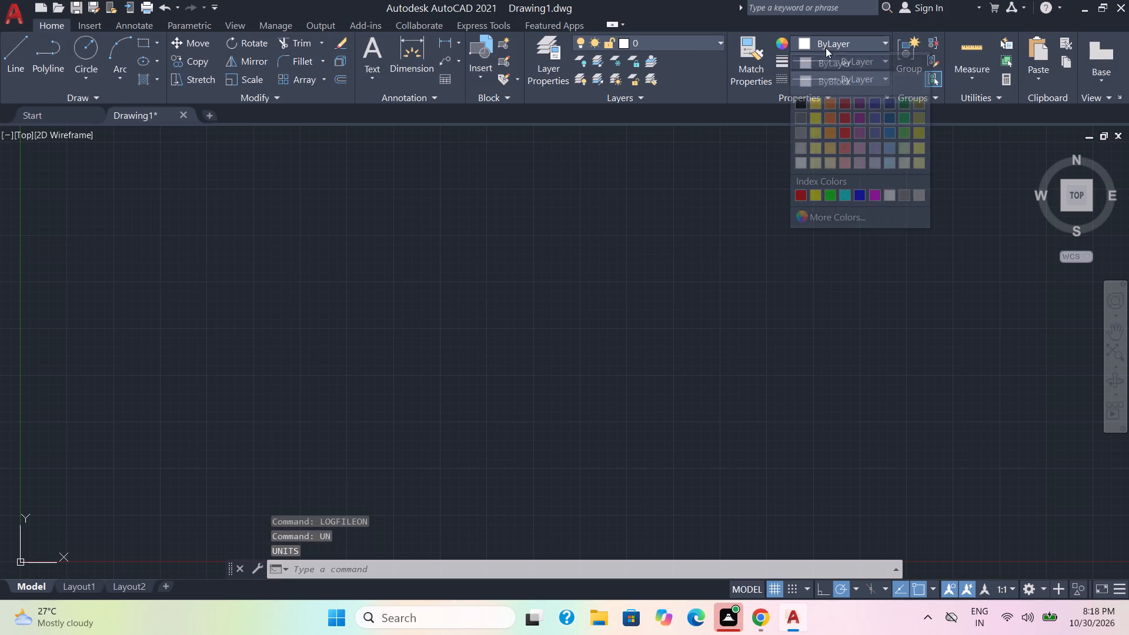
click(831, 196)
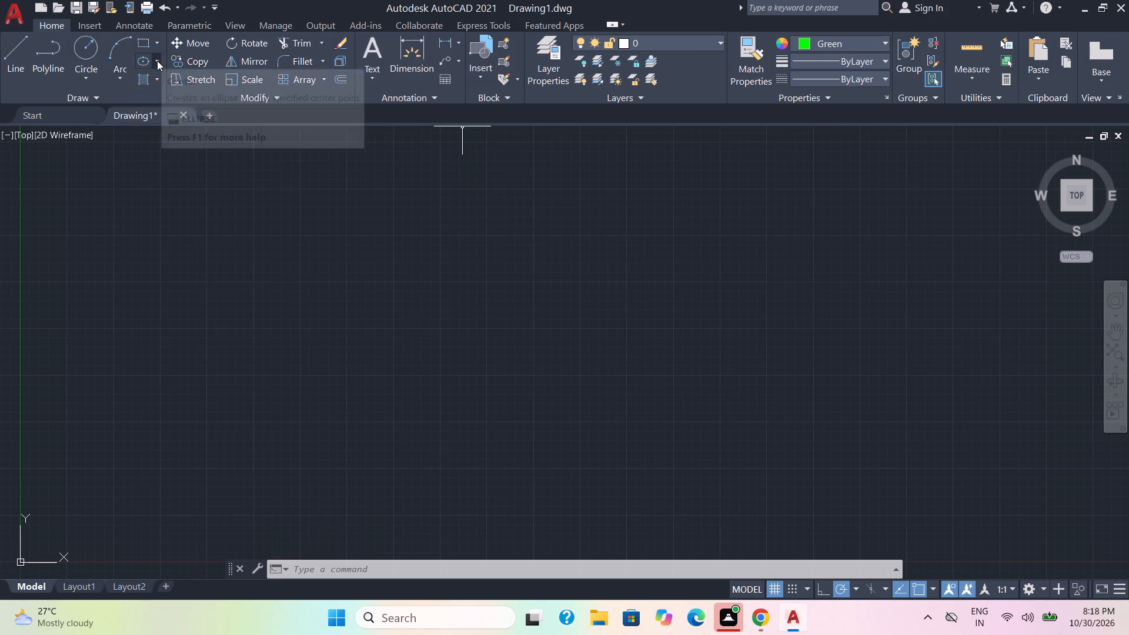
click(157, 48)
click(154, 92)
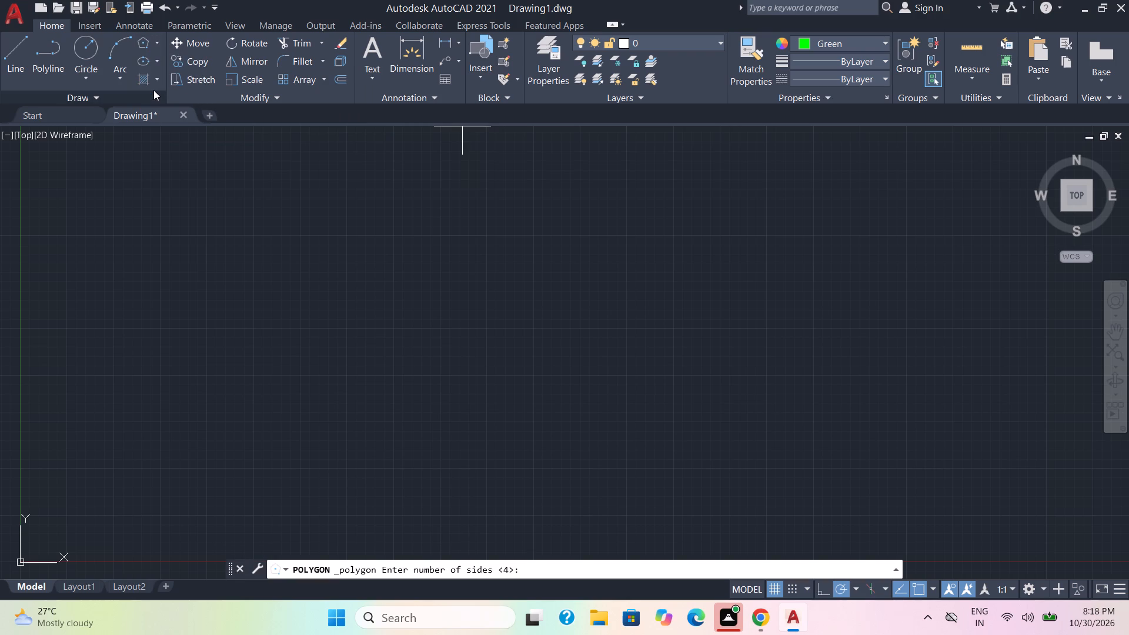
key(3)
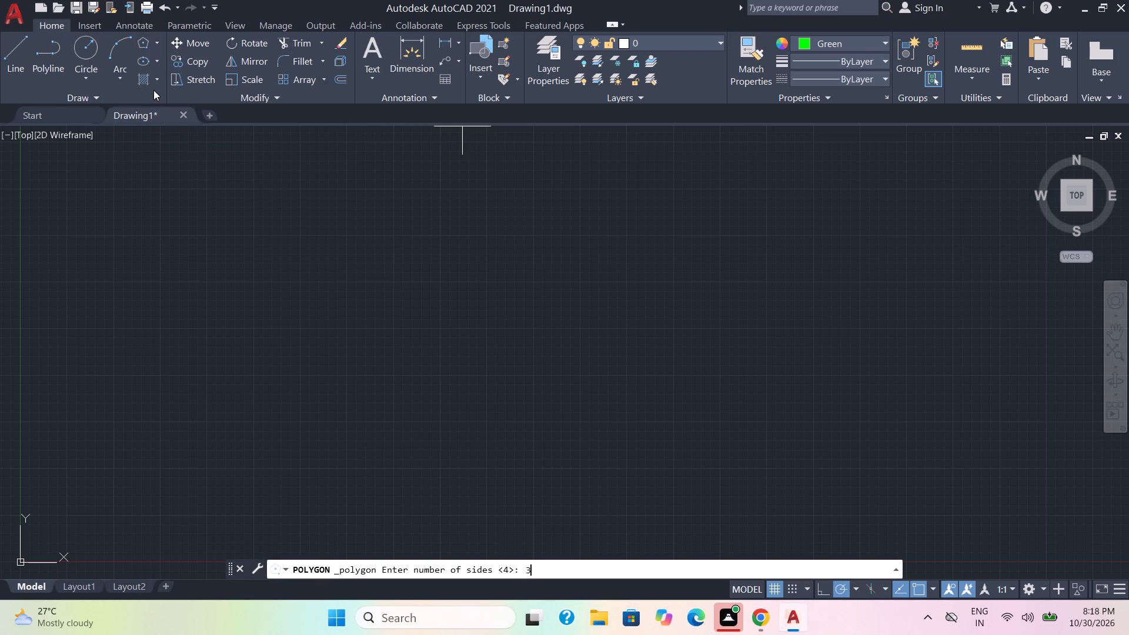
key(Return)
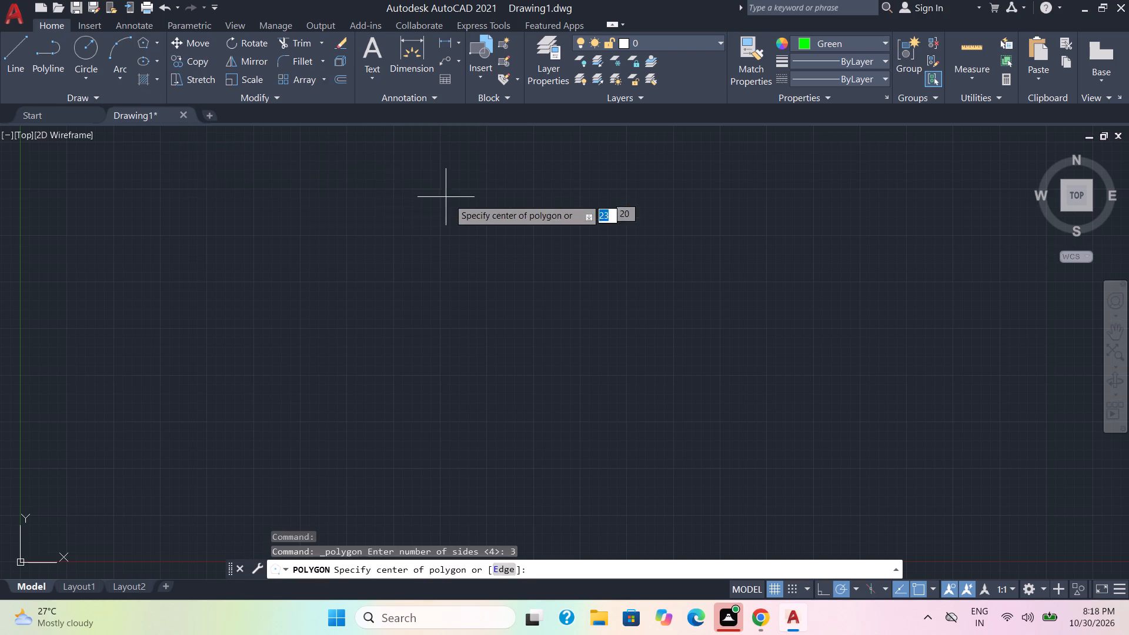
click(482, 175)
drag(524, 228, 482, 175)
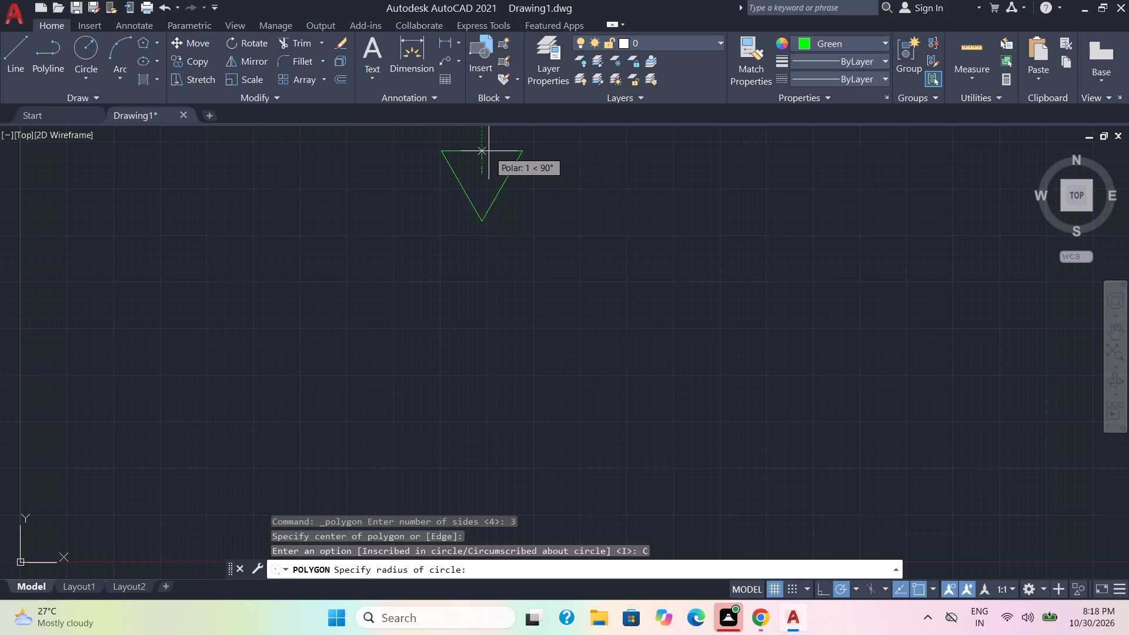
click(487, 157)
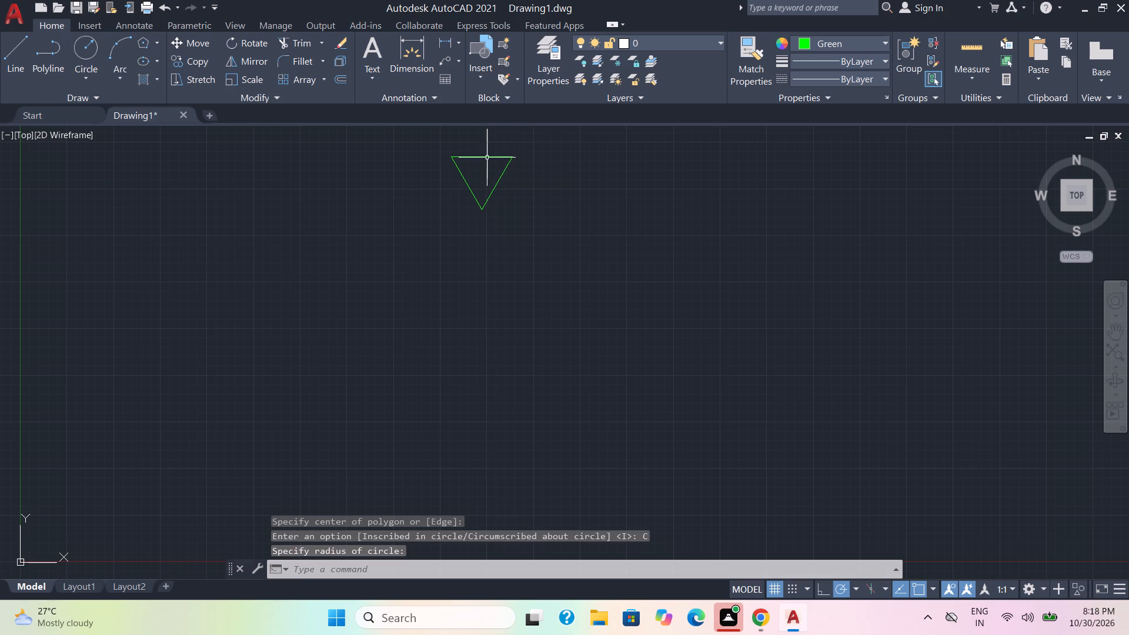
Draw a green vertical line about 4 units long straight down from the triangle's lower tip.
click(18, 66)
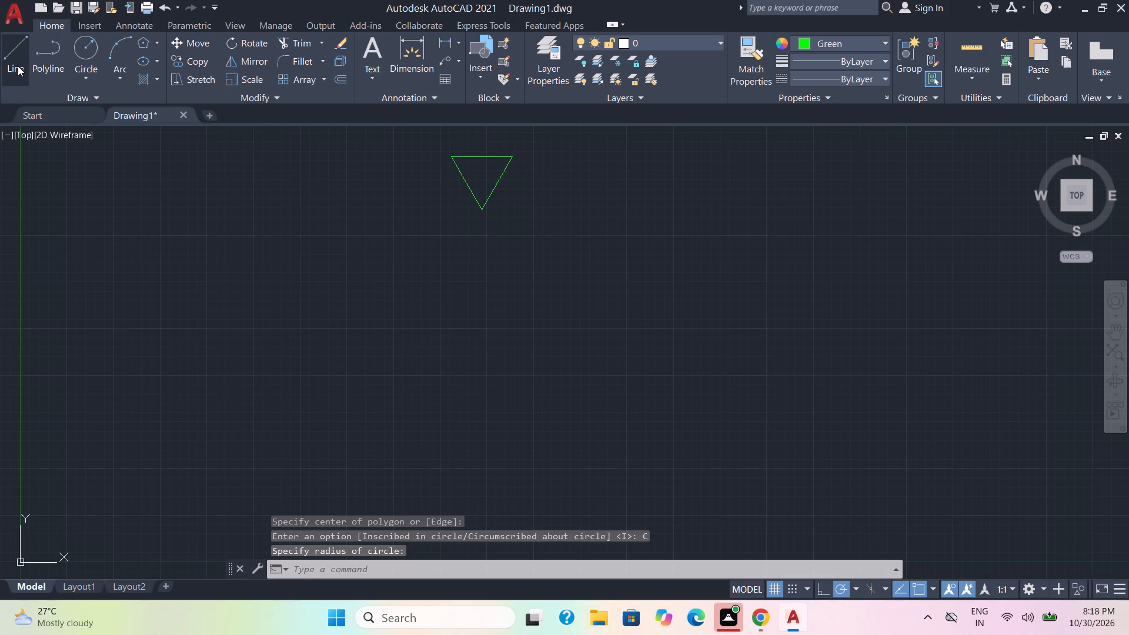
click(483, 211)
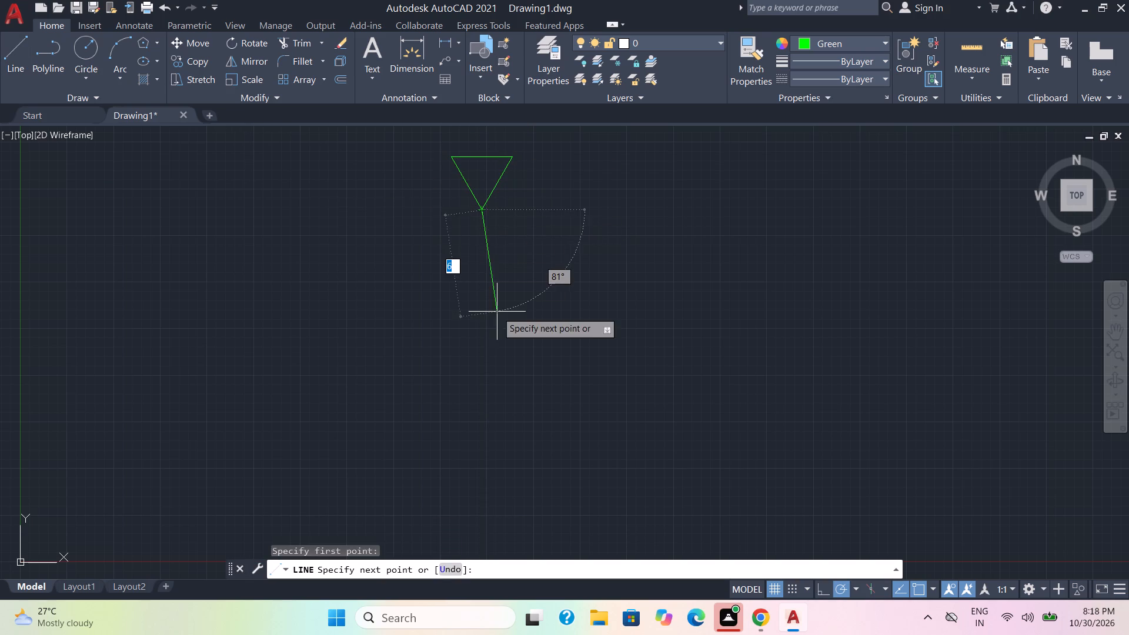
click(480, 283)
key(Escape)
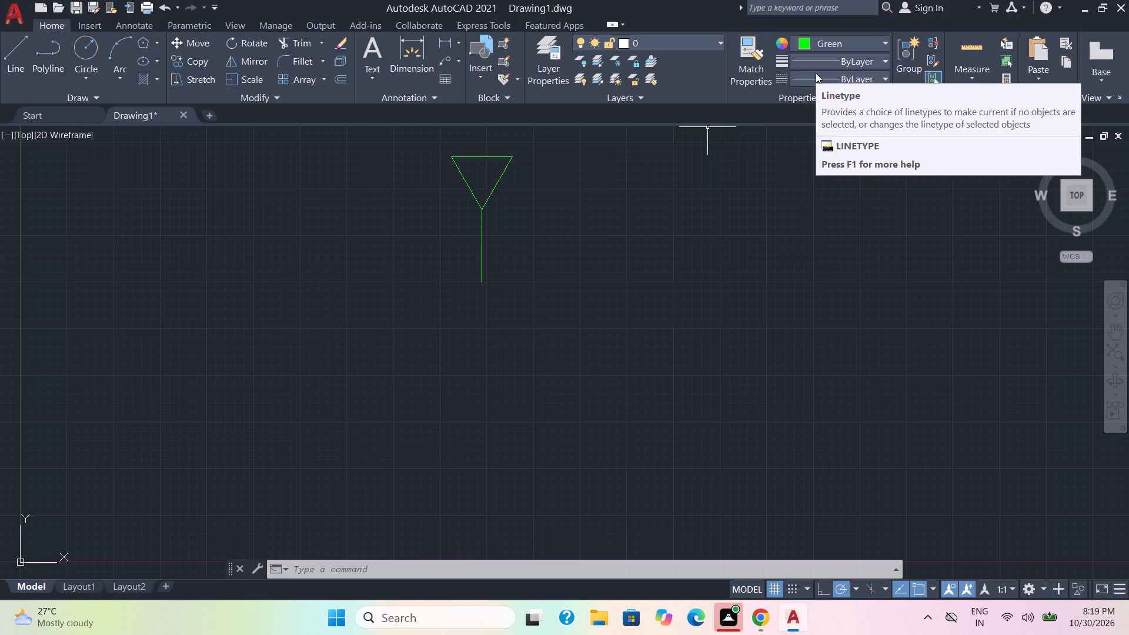
Draw a blue two-point circle about 1 unit in diameter directly below the vertical line's lower end.
click(843, 45)
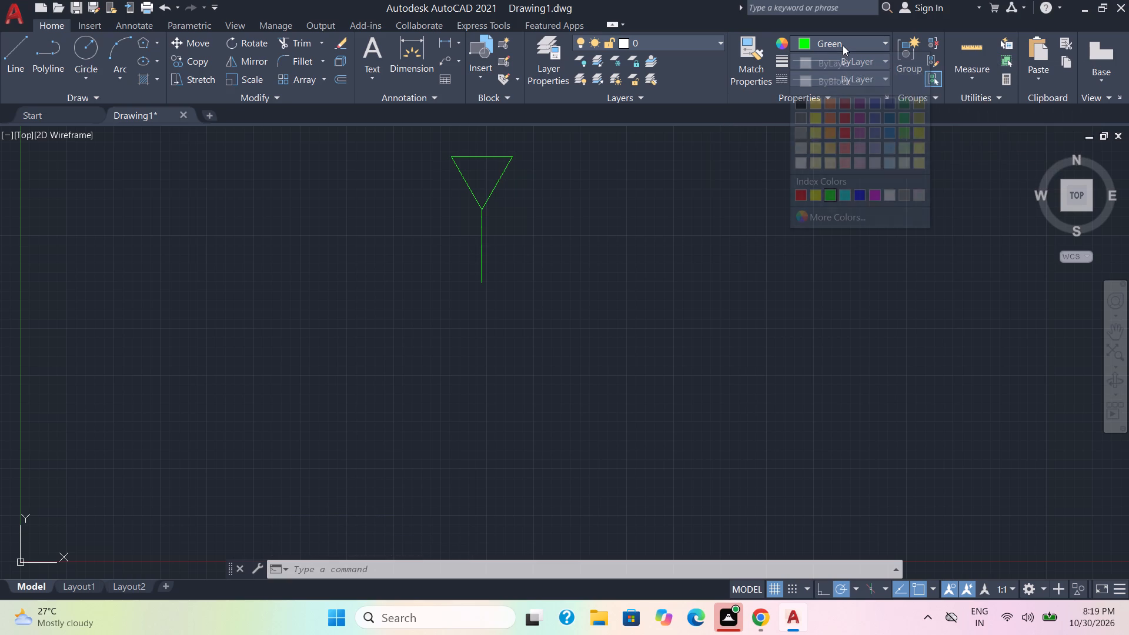
click(863, 196)
click(86, 78)
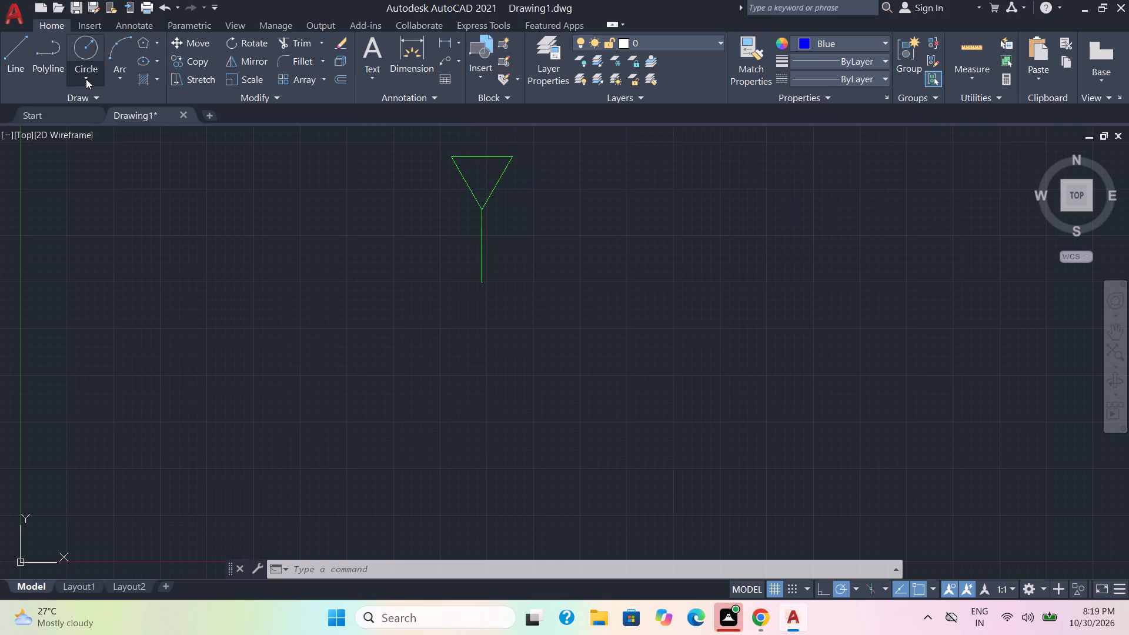
click(111, 170)
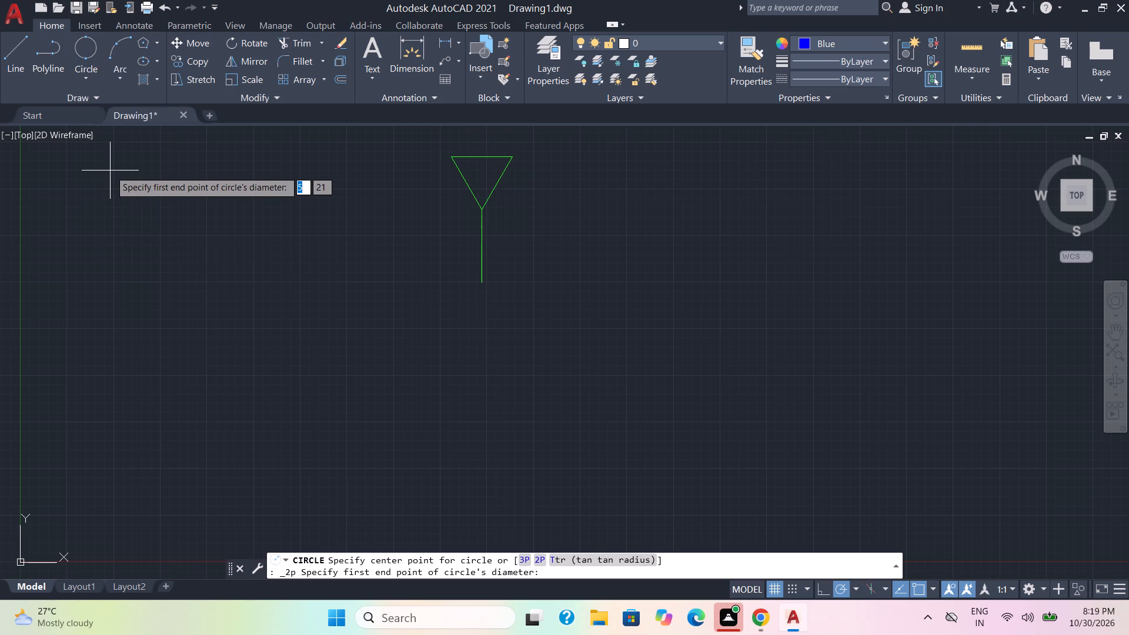
click(480, 280)
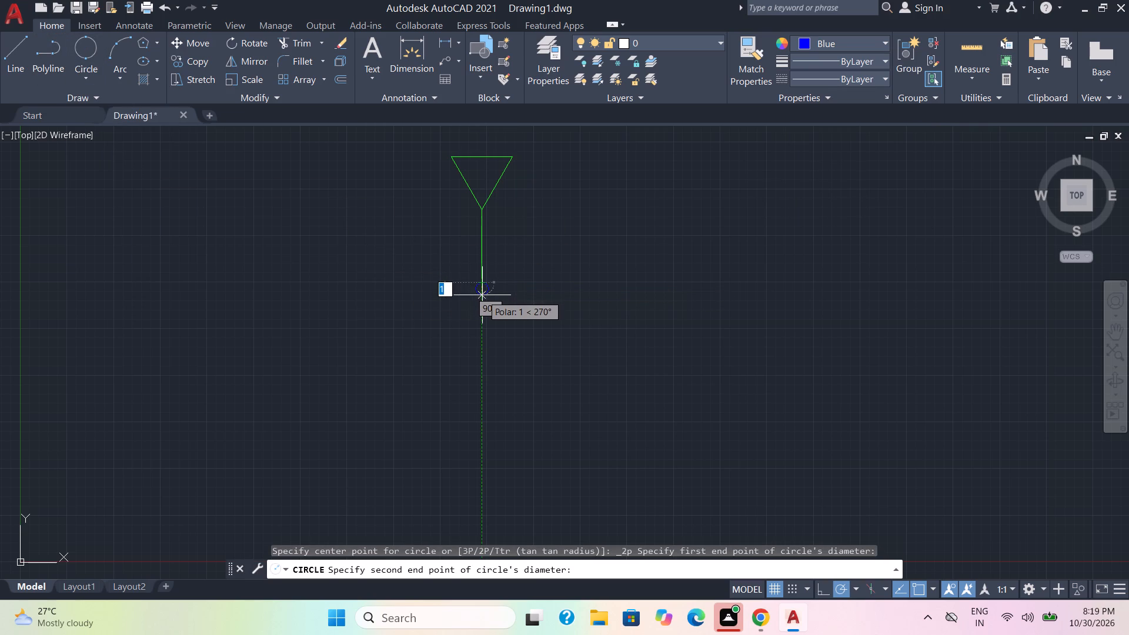
click(482, 298)
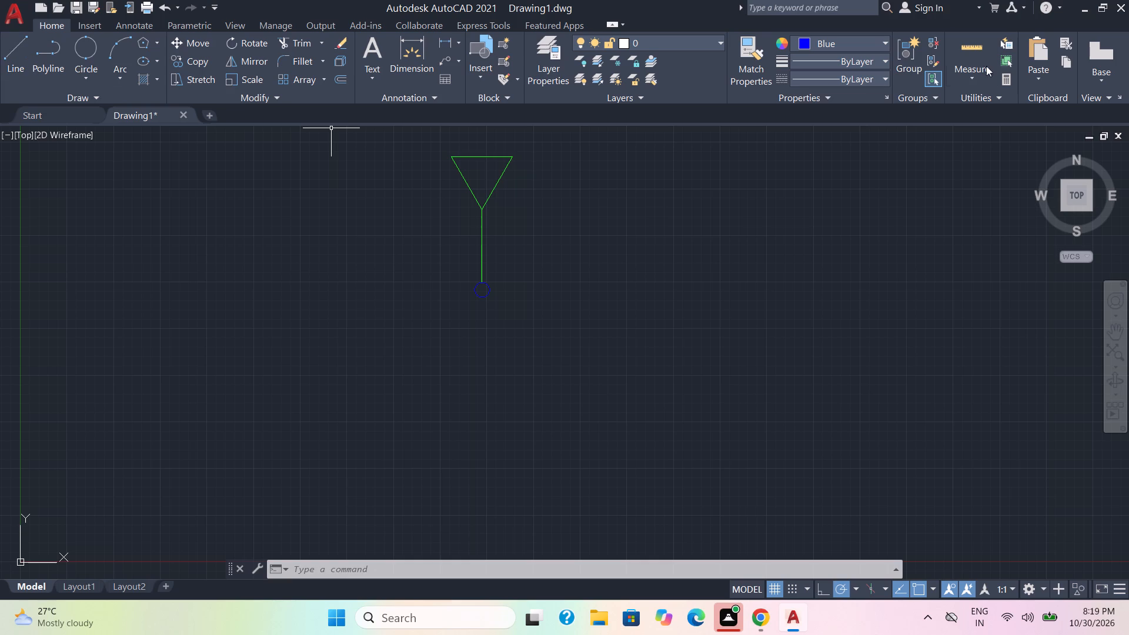
Draw a green horizontal line about 2 units long going left from the blue circle's left quadrant.
click(854, 45)
click(831, 192)
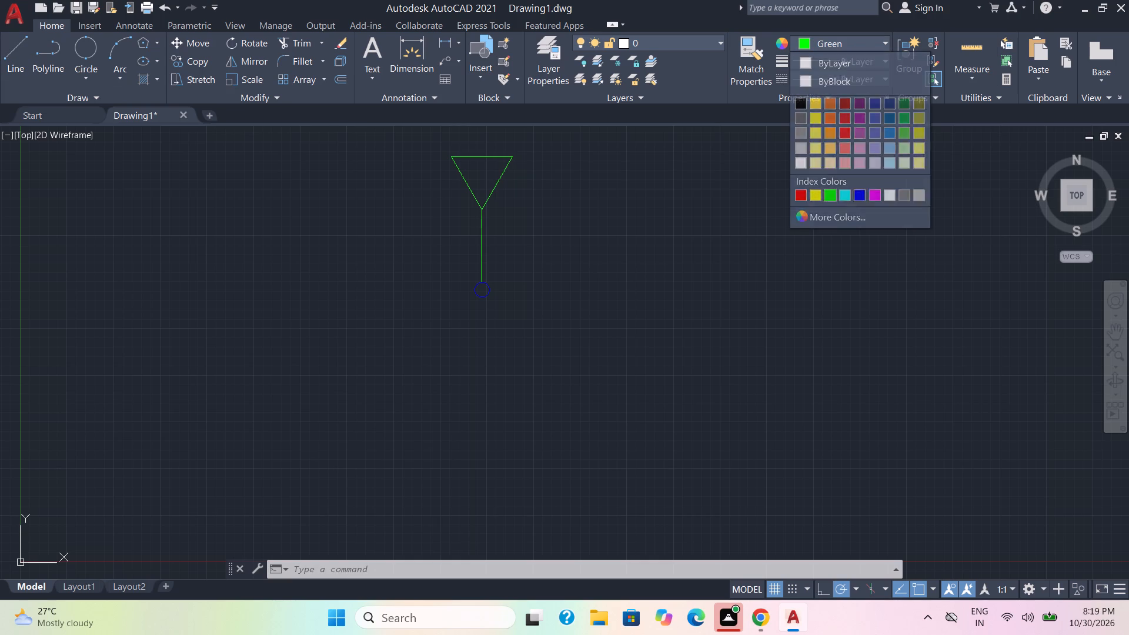
click(12, 61)
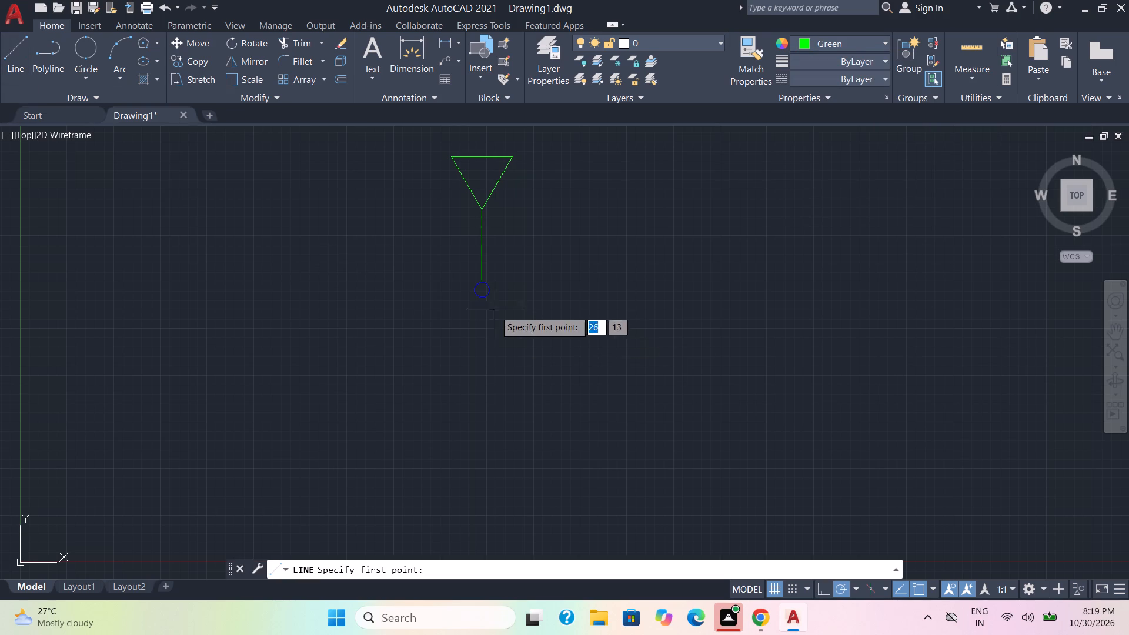
scroll(473, 292, up, 2)
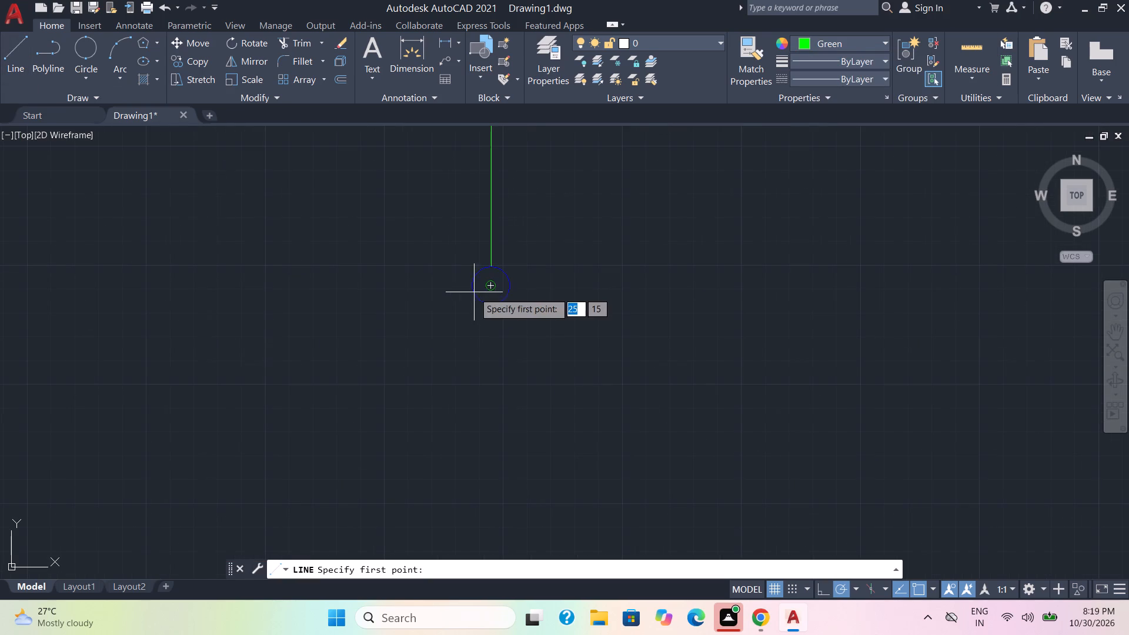
click(470, 288)
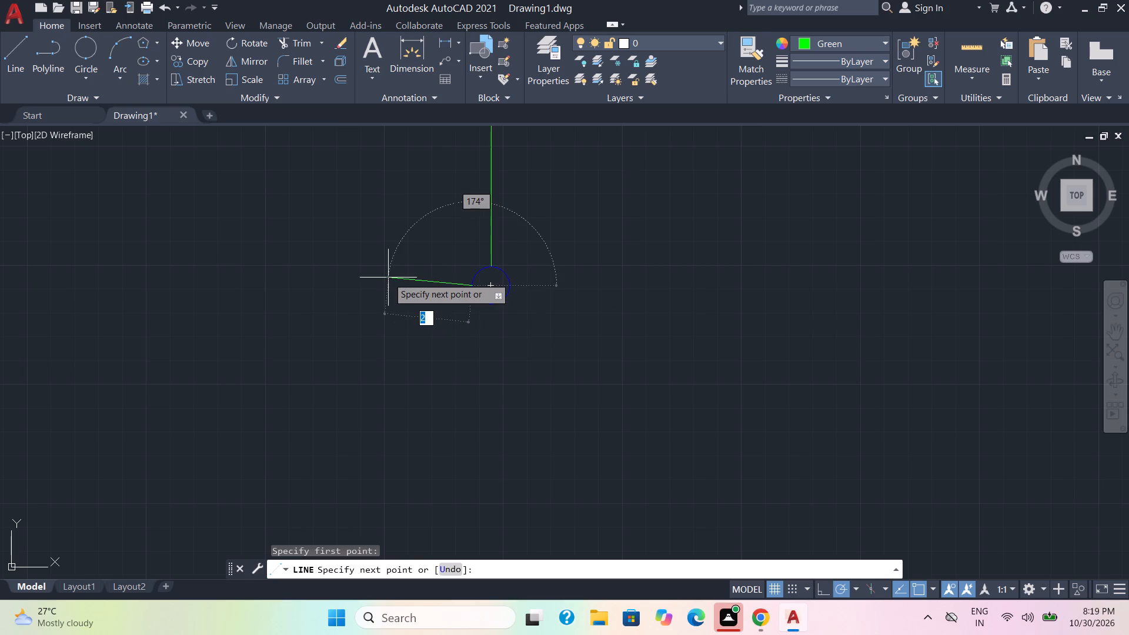
scroll(382, 289, down, 1)
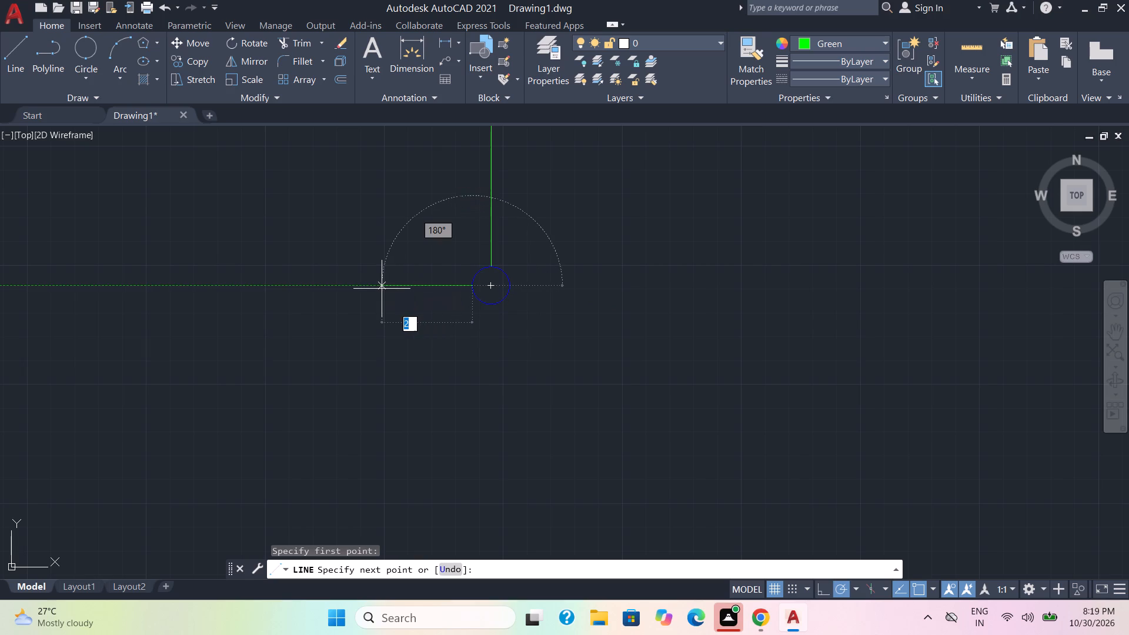
click(390, 288)
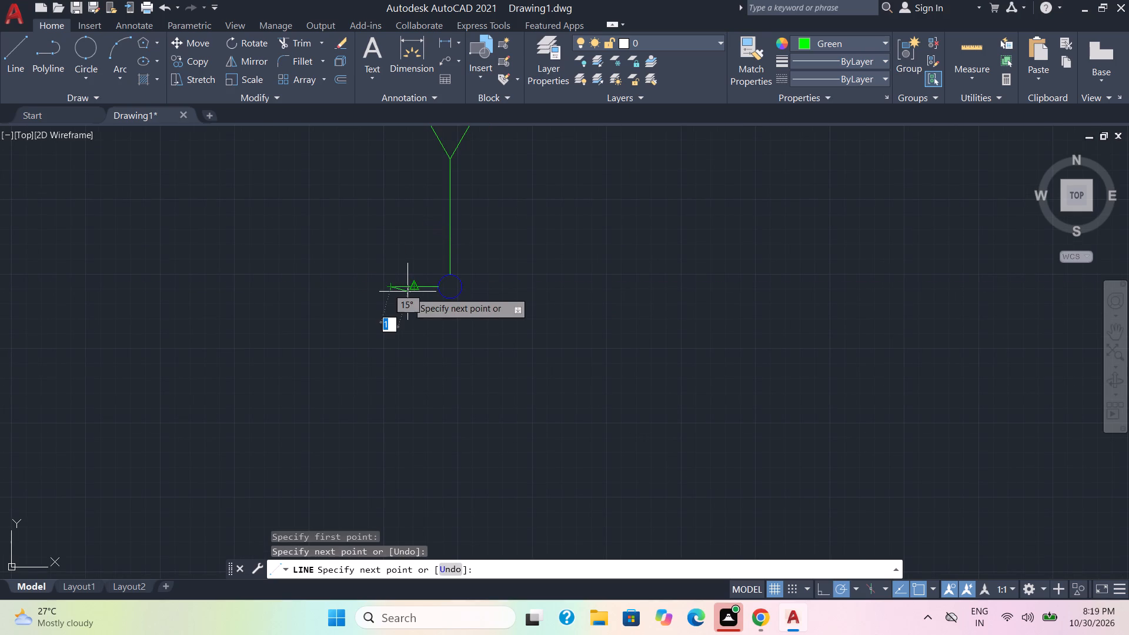
key(Escape)
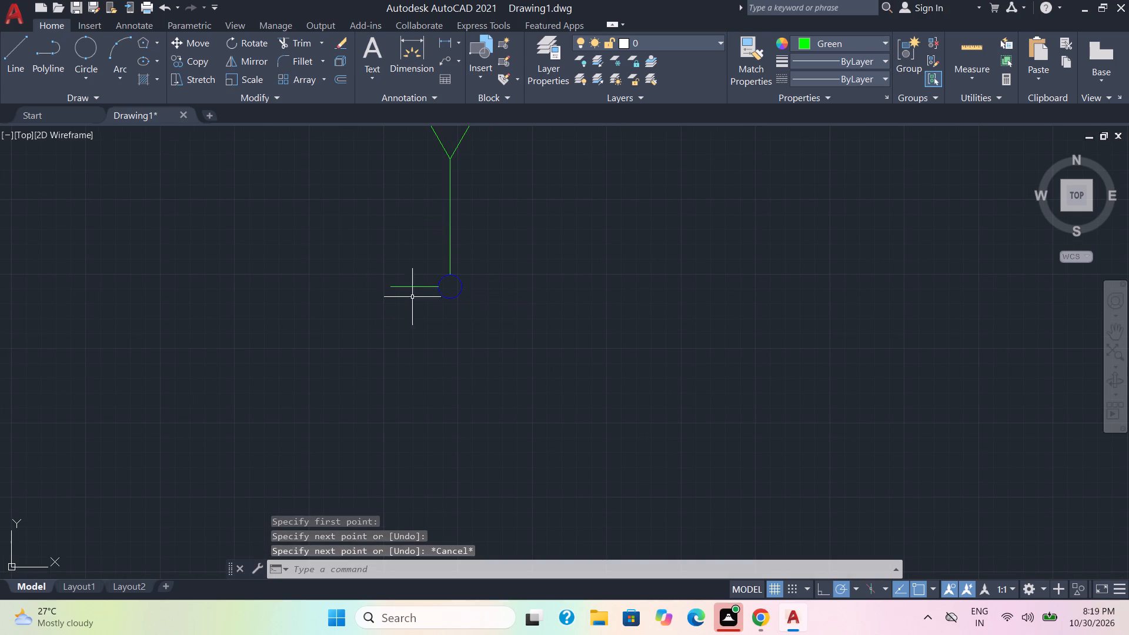
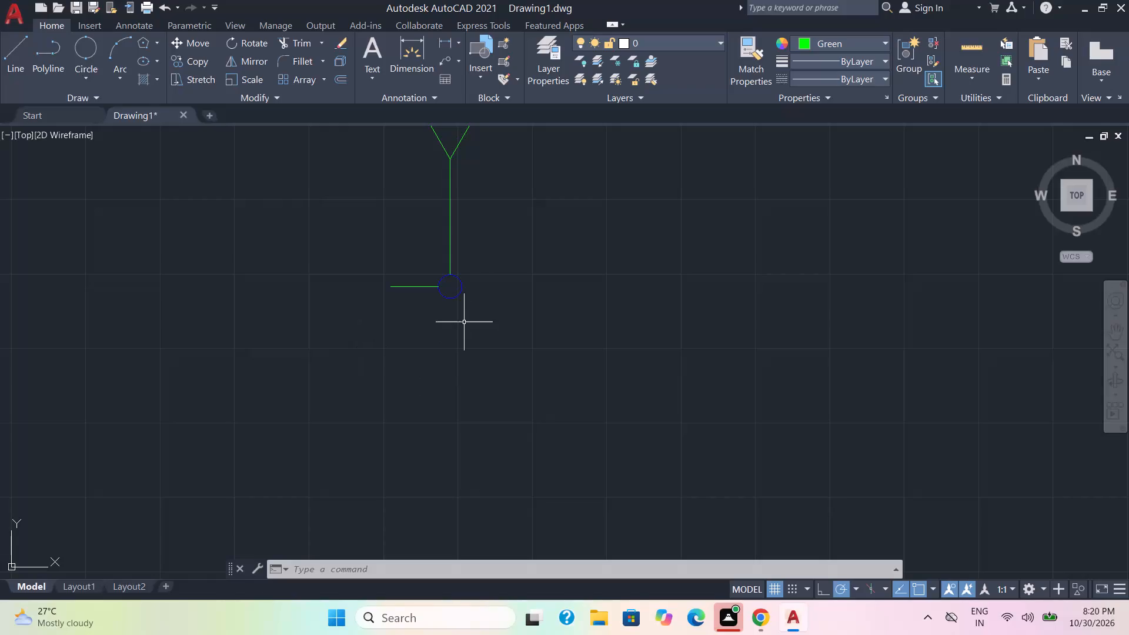
Hatch the inside of the large downward-pointing triangle at the top of the drawing with the ANSI31 pattern.
scroll(555, 245, up, 1)
middle_drag(555, 245, 566, 408)
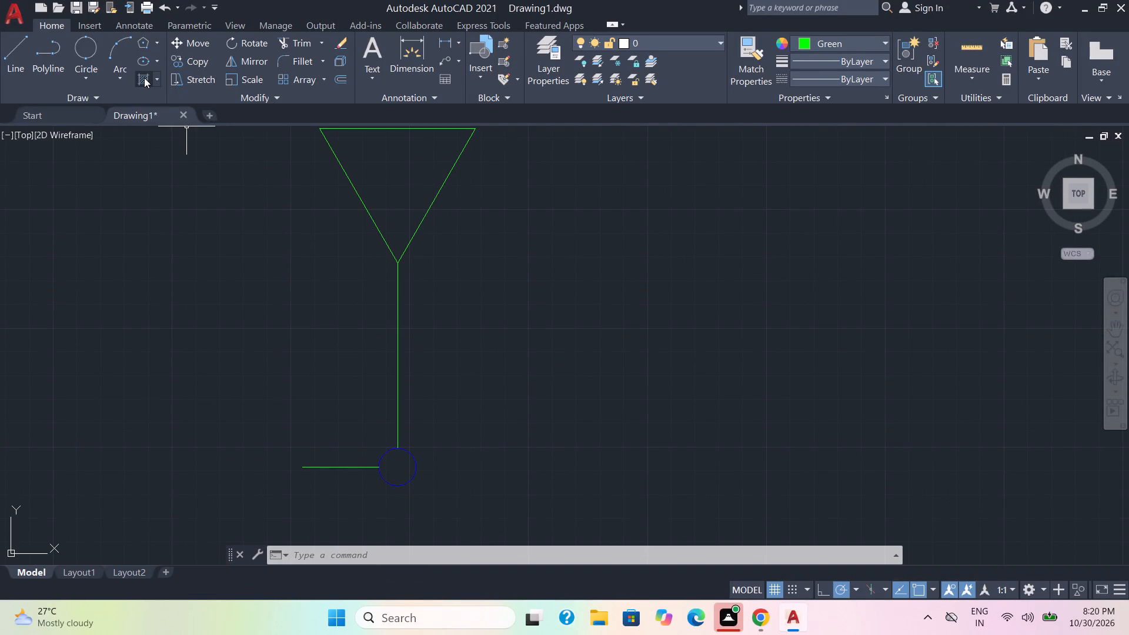
click(144, 78)
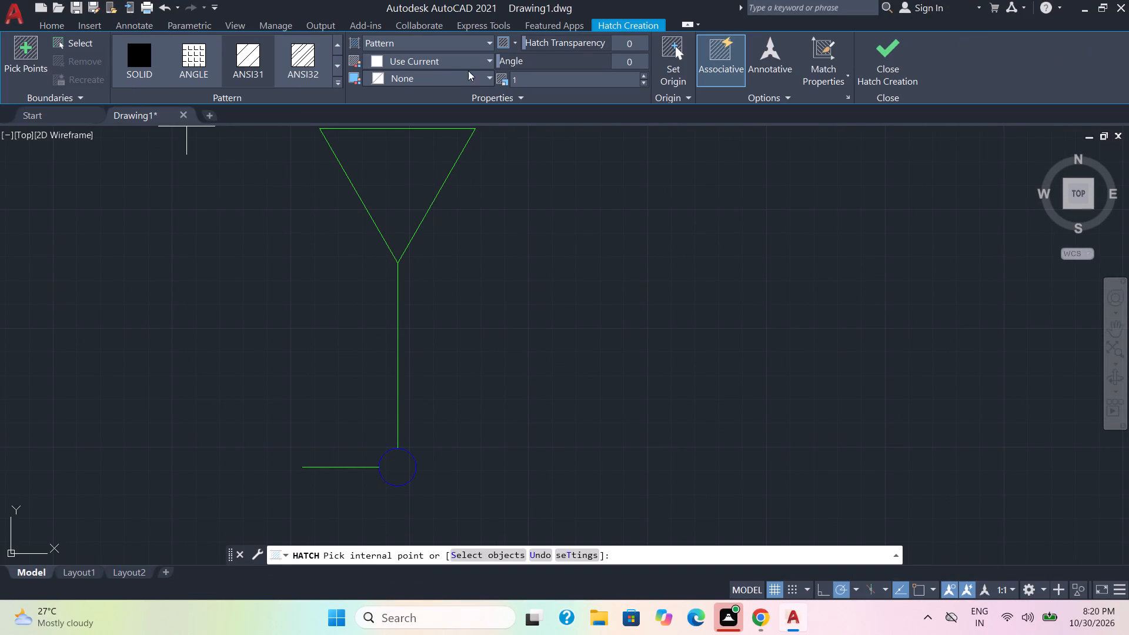
click(249, 56)
click(395, 167)
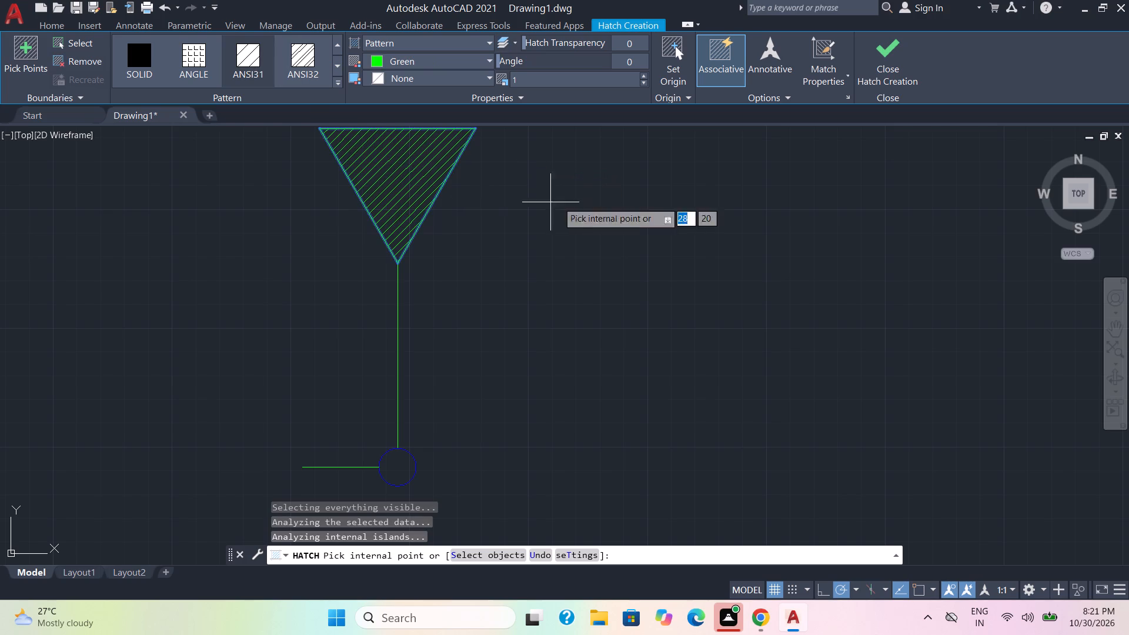
click(890, 65)
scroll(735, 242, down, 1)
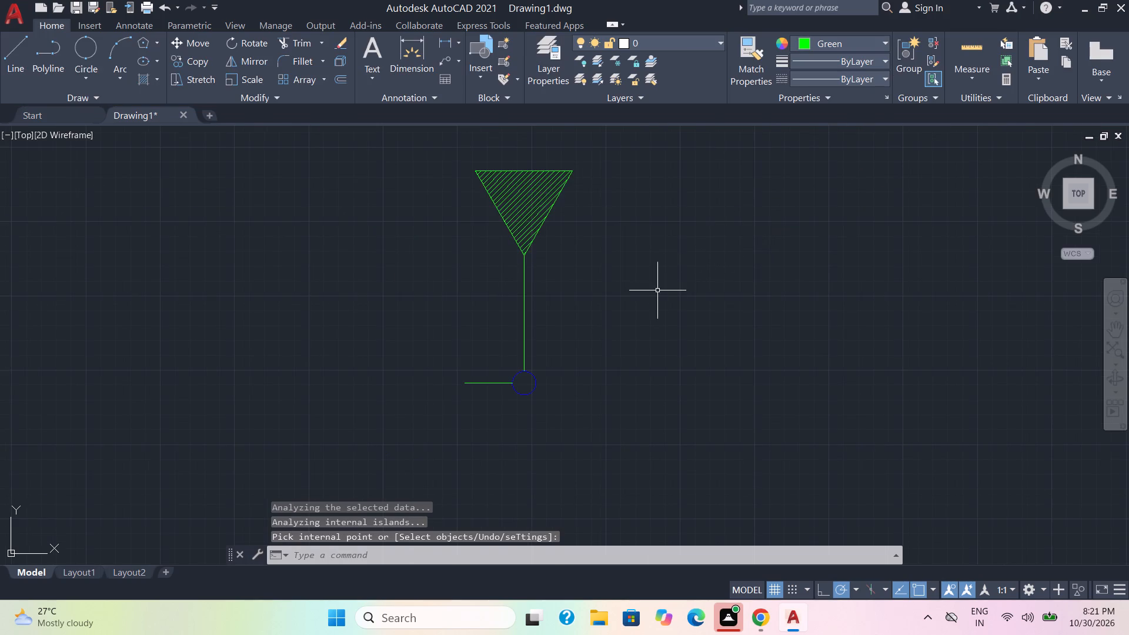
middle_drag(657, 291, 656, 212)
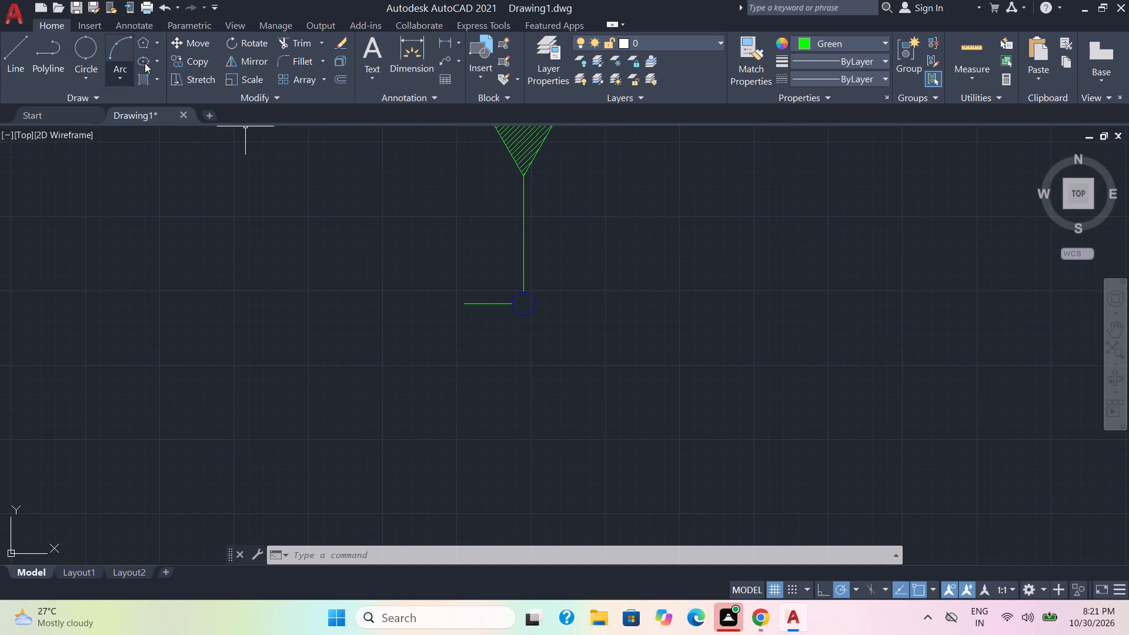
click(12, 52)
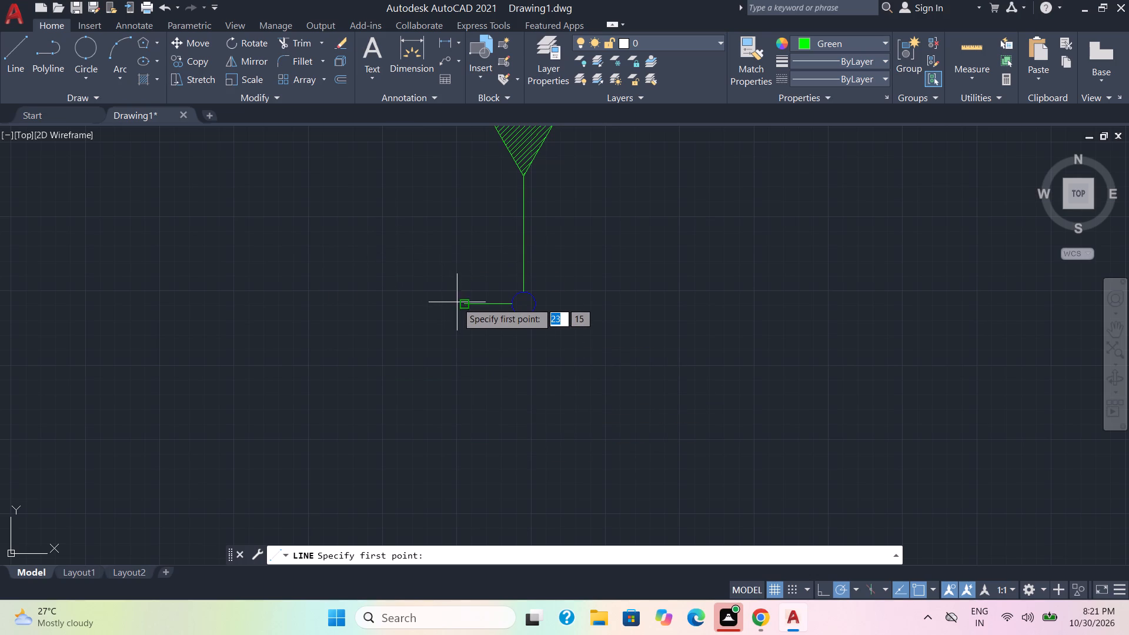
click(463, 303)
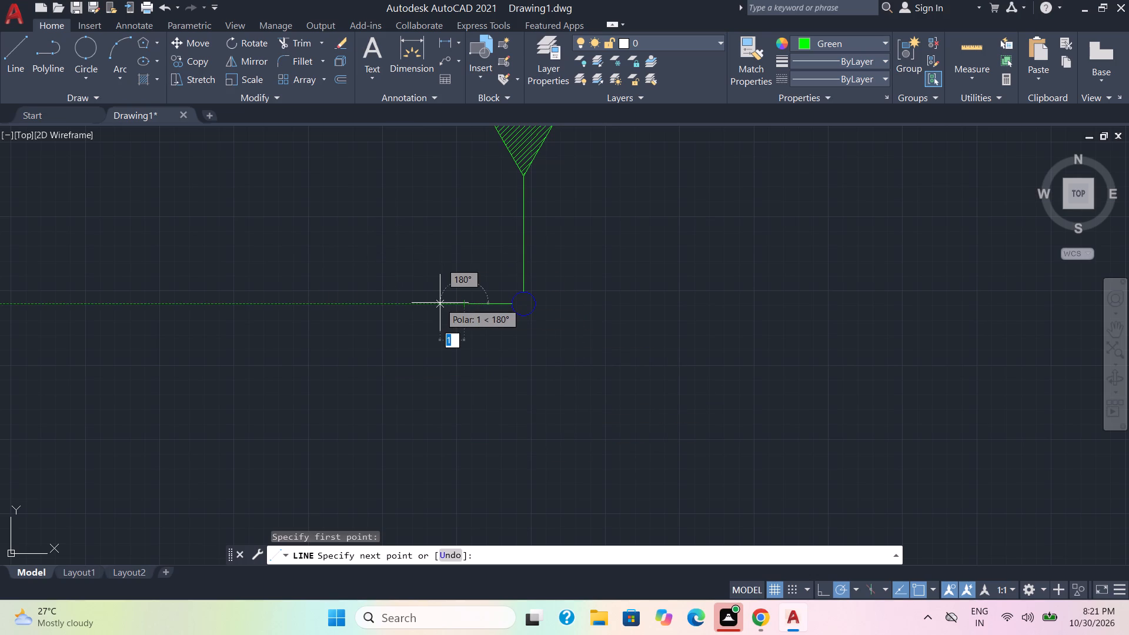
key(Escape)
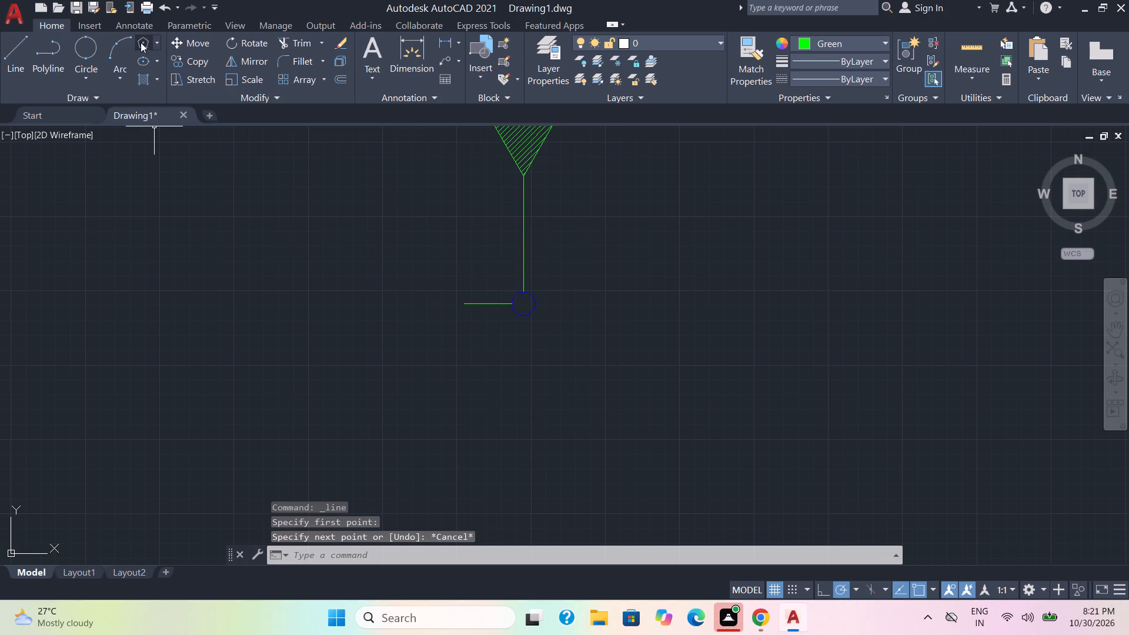
Draw a small three-sided polygon inscribed in a circle, centred on the horizontal line's left end and pointing left.
click(141, 43)
key(3)
key(Return)
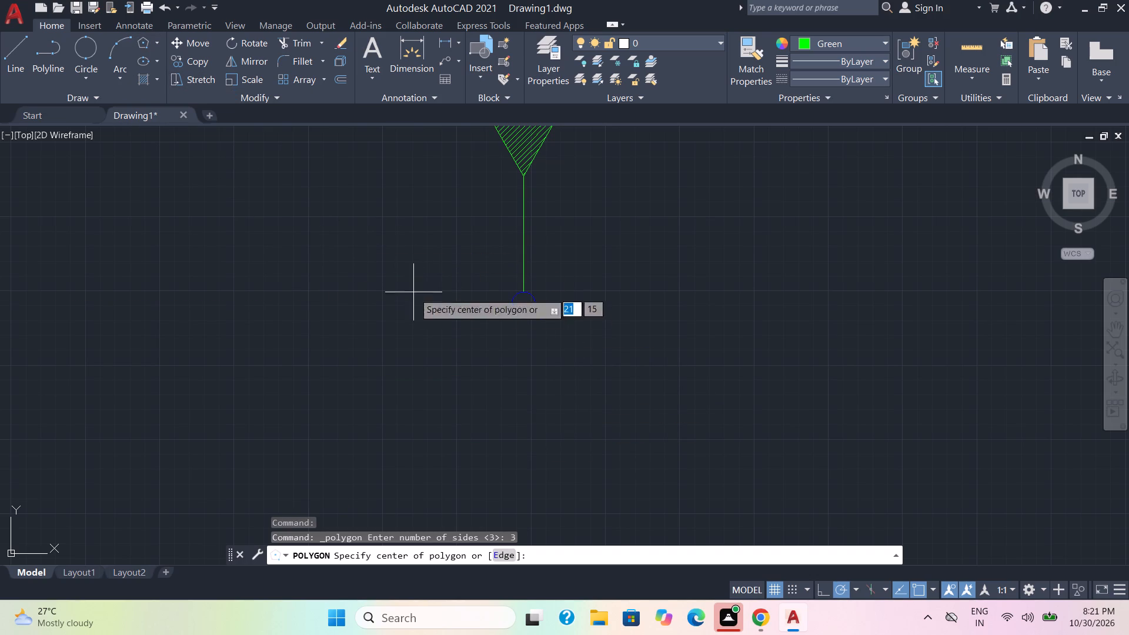
click(463, 303)
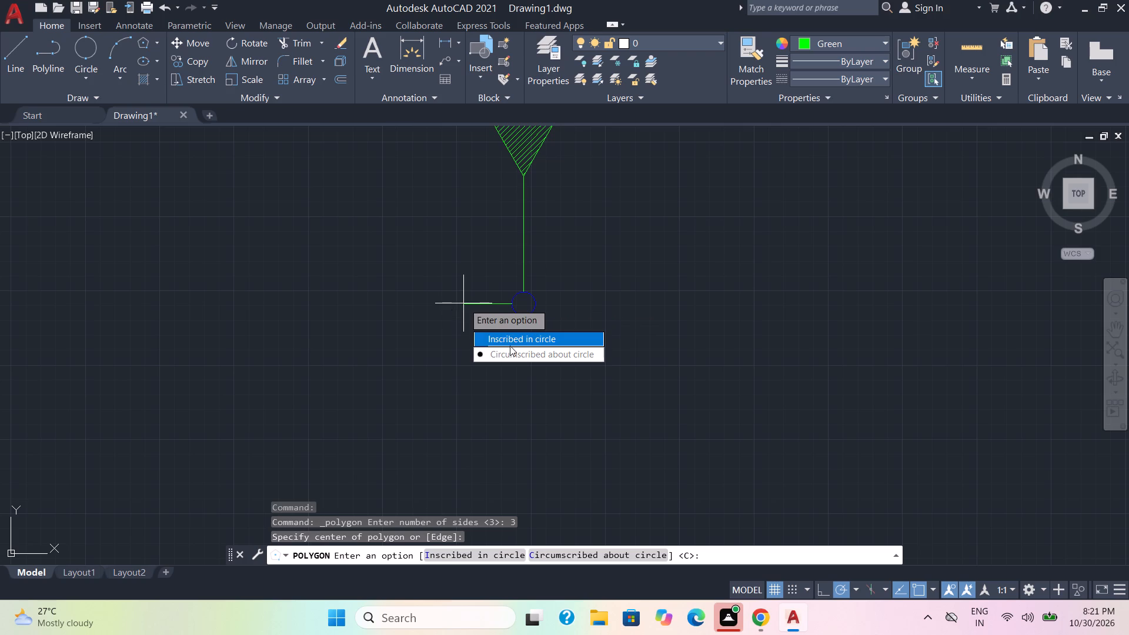
drag(515, 339, 464, 303)
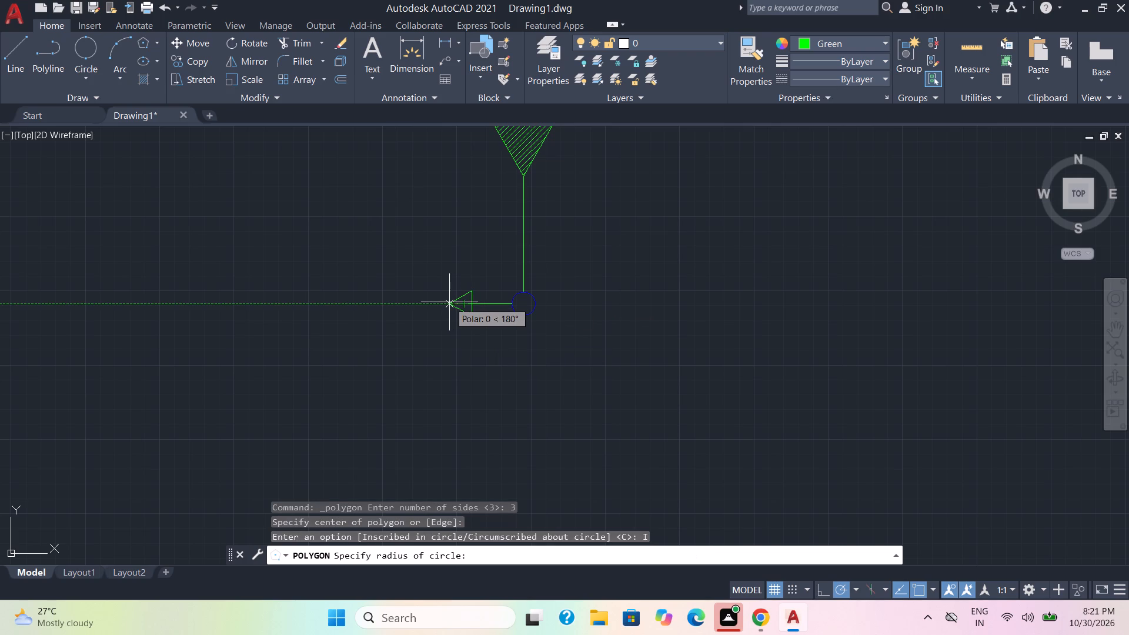
click(449, 302)
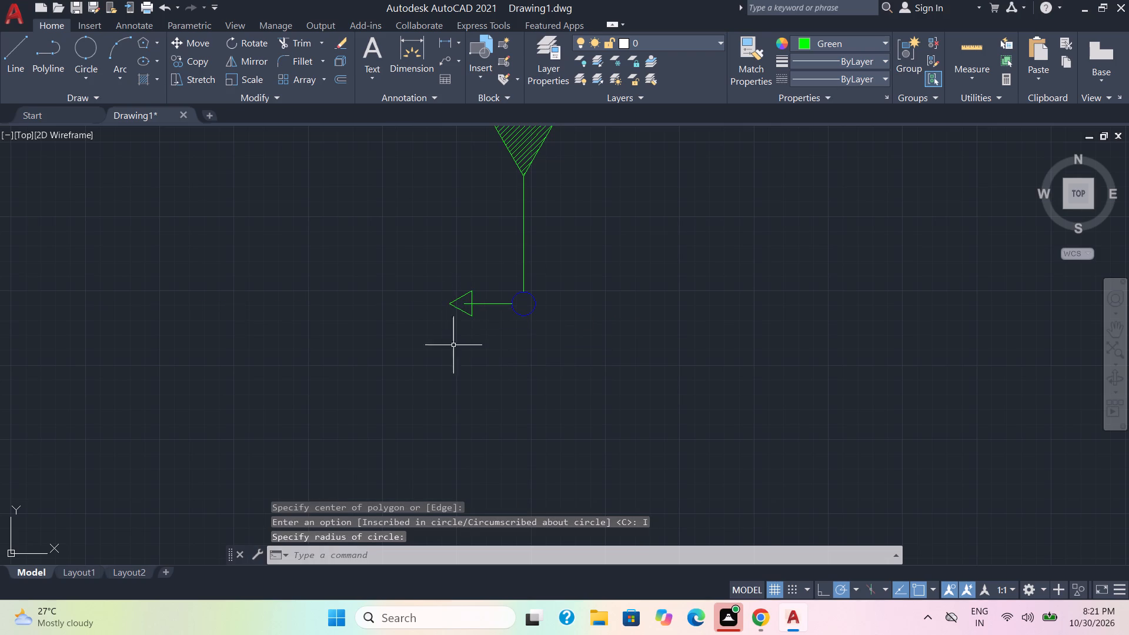
Move the small triangle from the midpoint of its vertical side to the left end of the horizontal line.
click(470, 316)
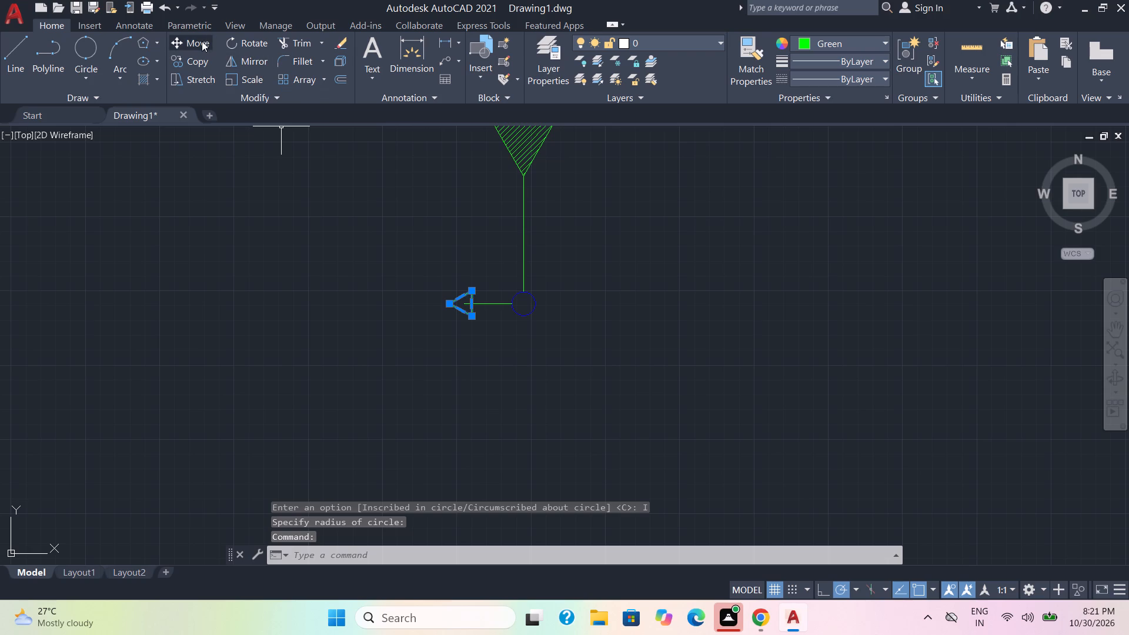
click(202, 41)
scroll(326, 129, up, 2)
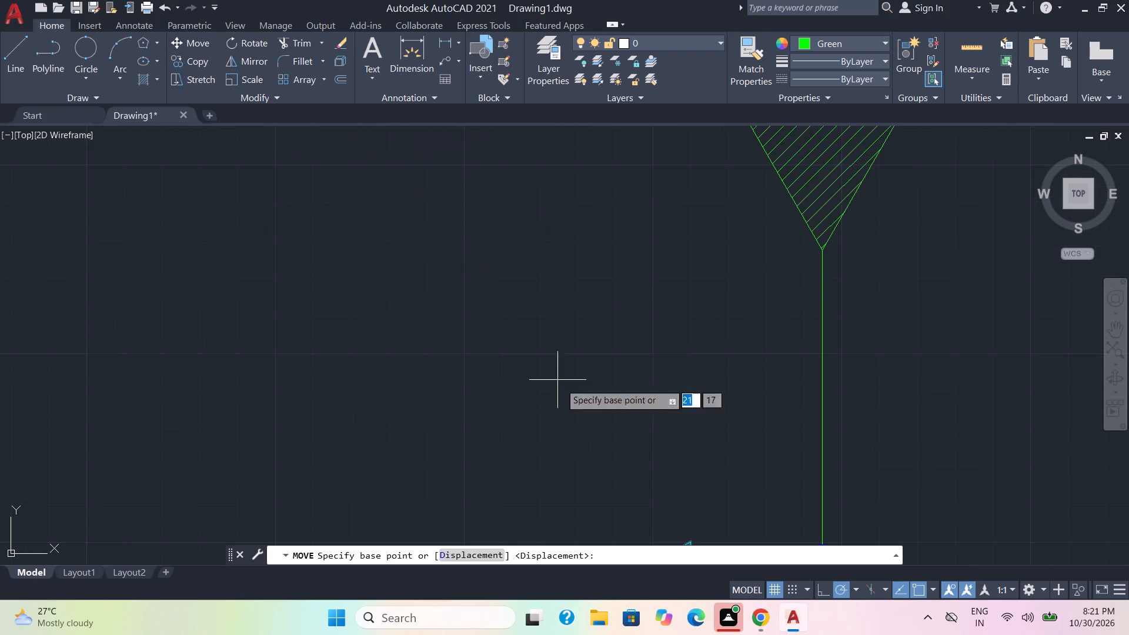
scroll(556, 375, down, 2)
middle_drag(559, 387, 537, 256)
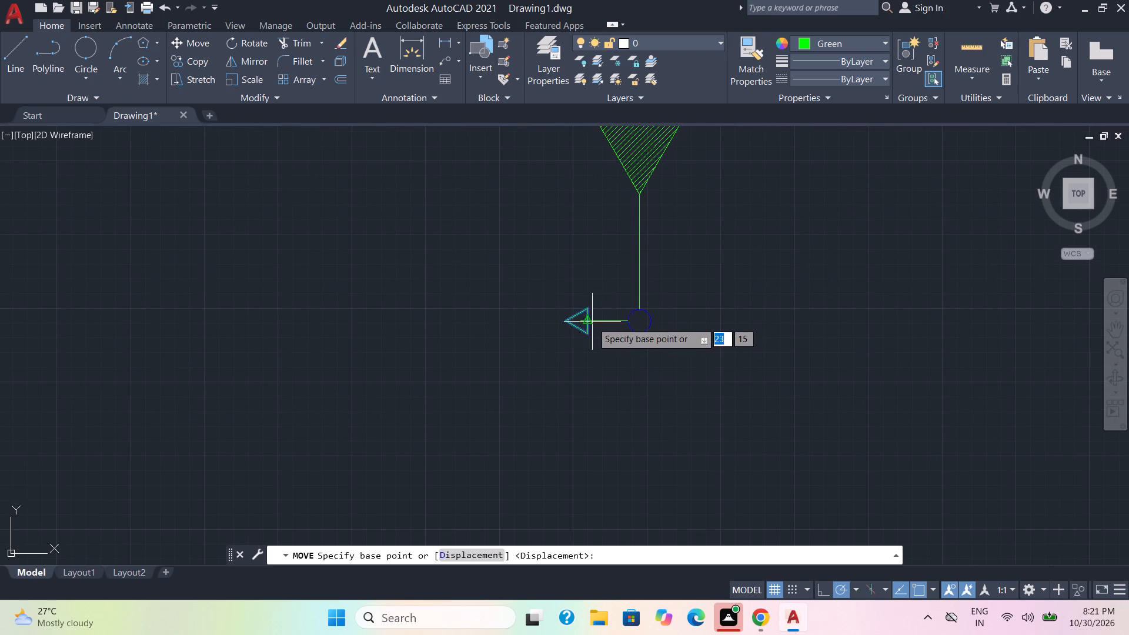
scroll(586, 323, up, 2)
click(584, 317)
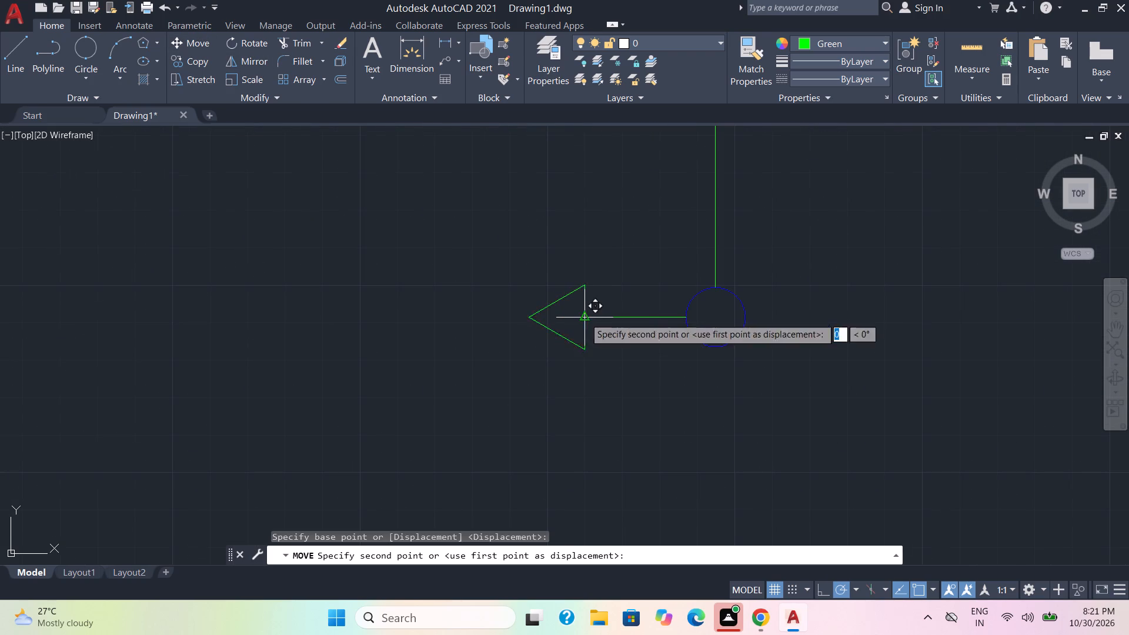
click(566, 317)
Mirror the small triangle about a vertical line through its left tip, keeping the original, to form a bow-tie.
scroll(595, 356, down, 2)
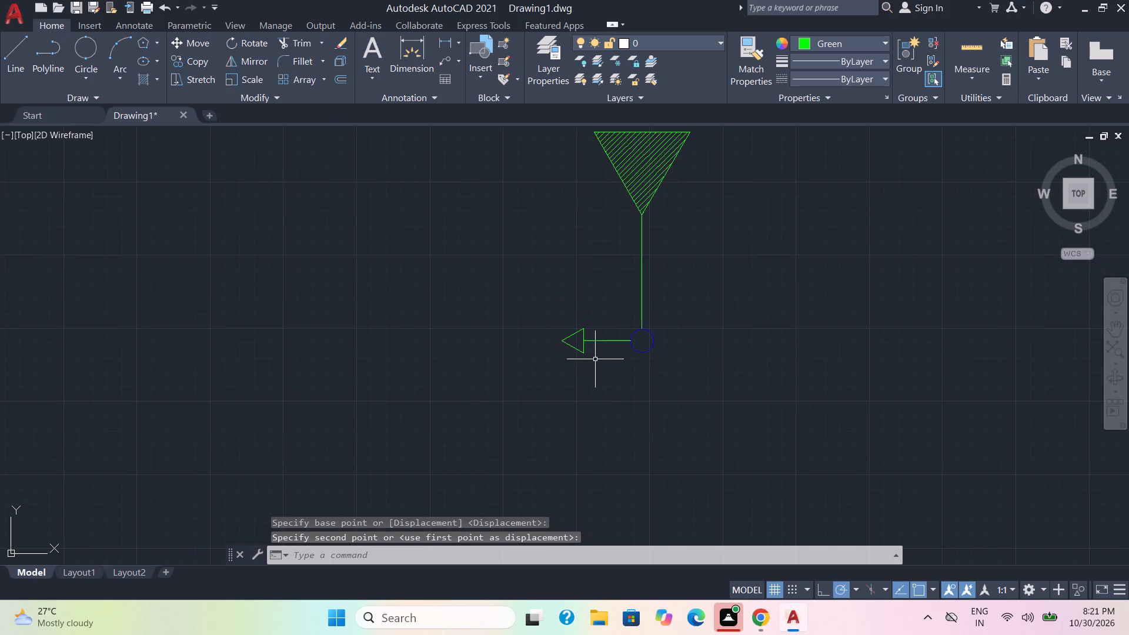
middle_drag(589, 369, 590, 369)
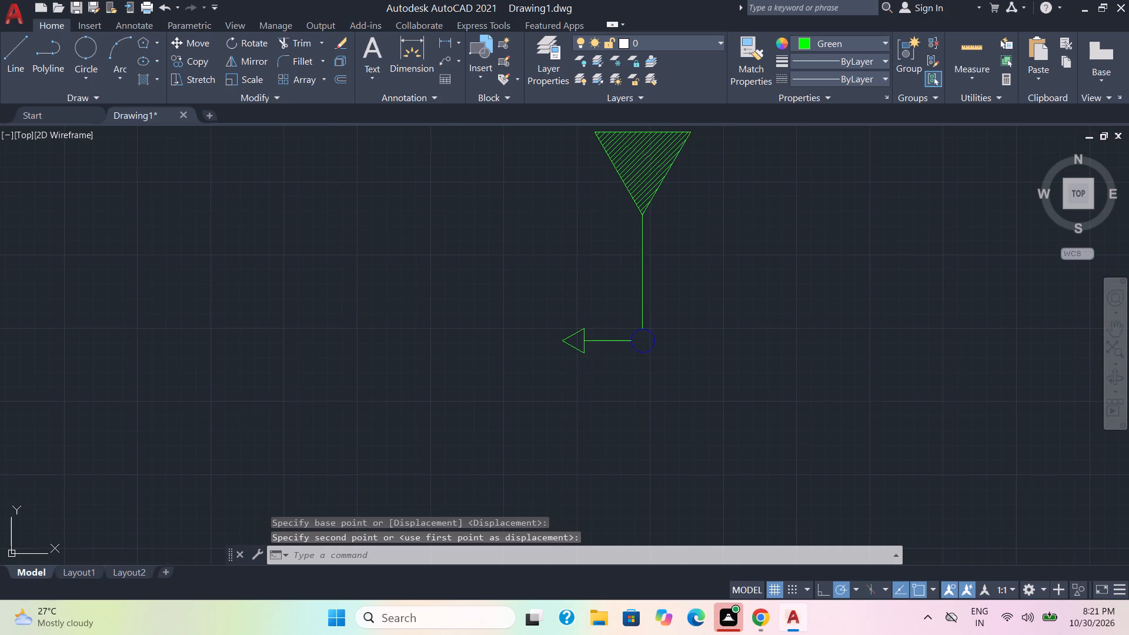
middle_drag(590, 369, 582, 333)
click(583, 324)
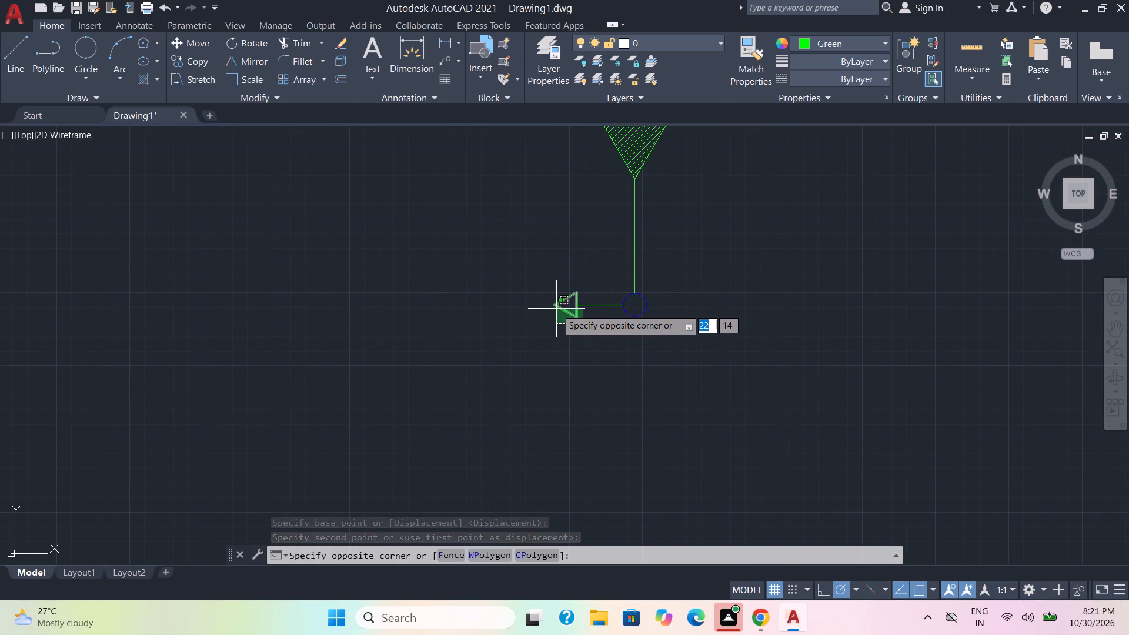
click(556, 309)
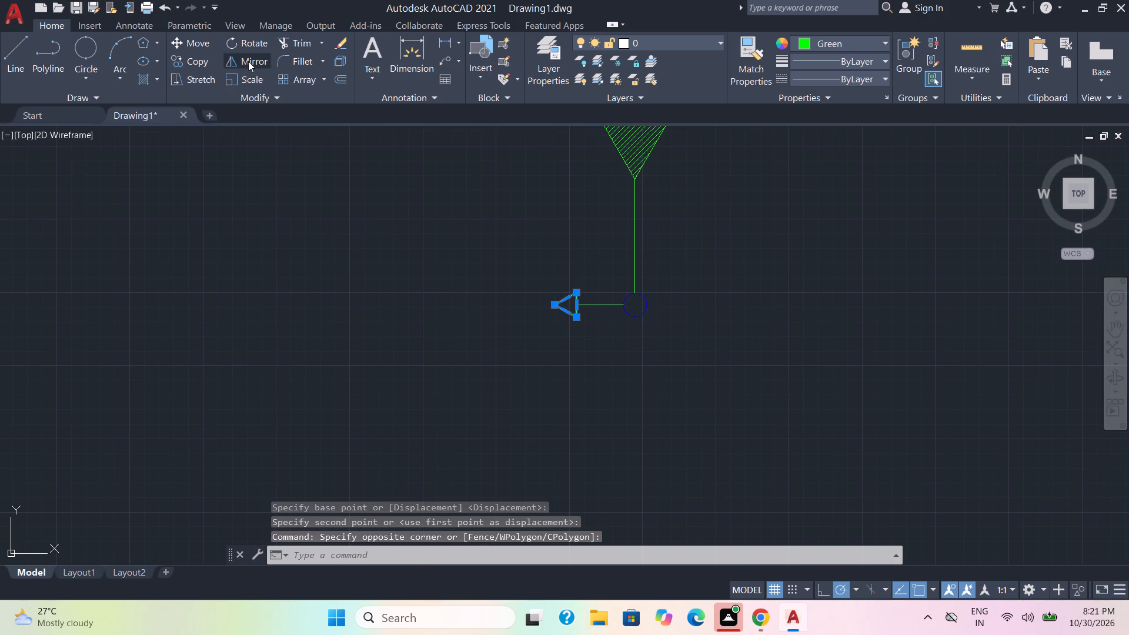
click(247, 61)
click(556, 304)
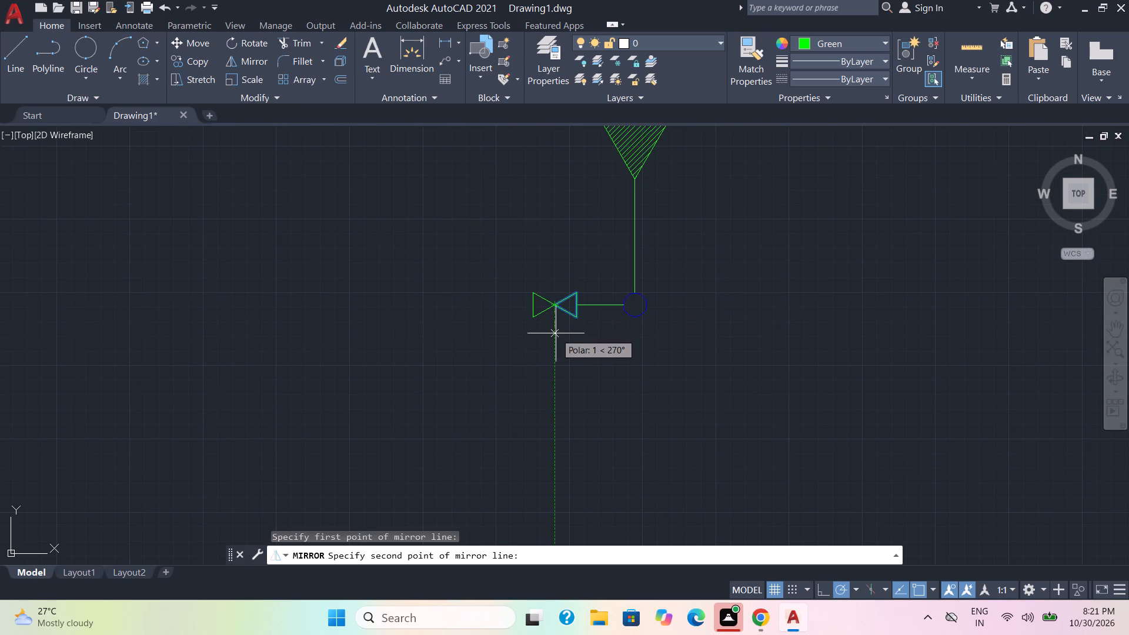
click(556, 333)
drag(586, 385, 556, 334)
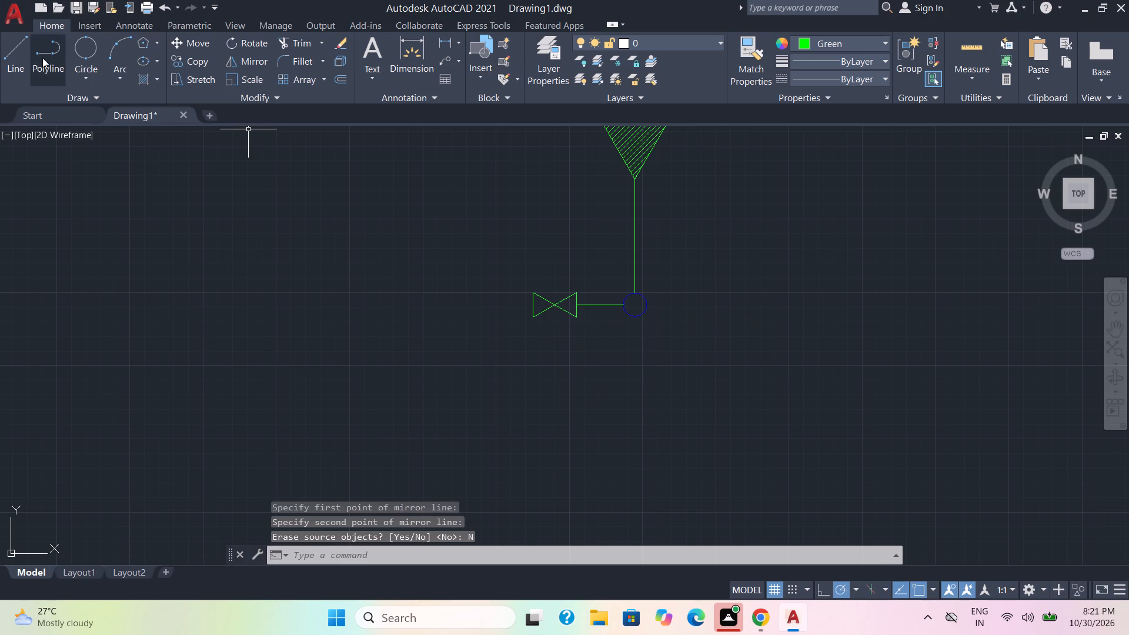
Draw a rectangle around the bow-tie from its upper-left corner to its lower-right corner.
click(159, 44)
click(145, 60)
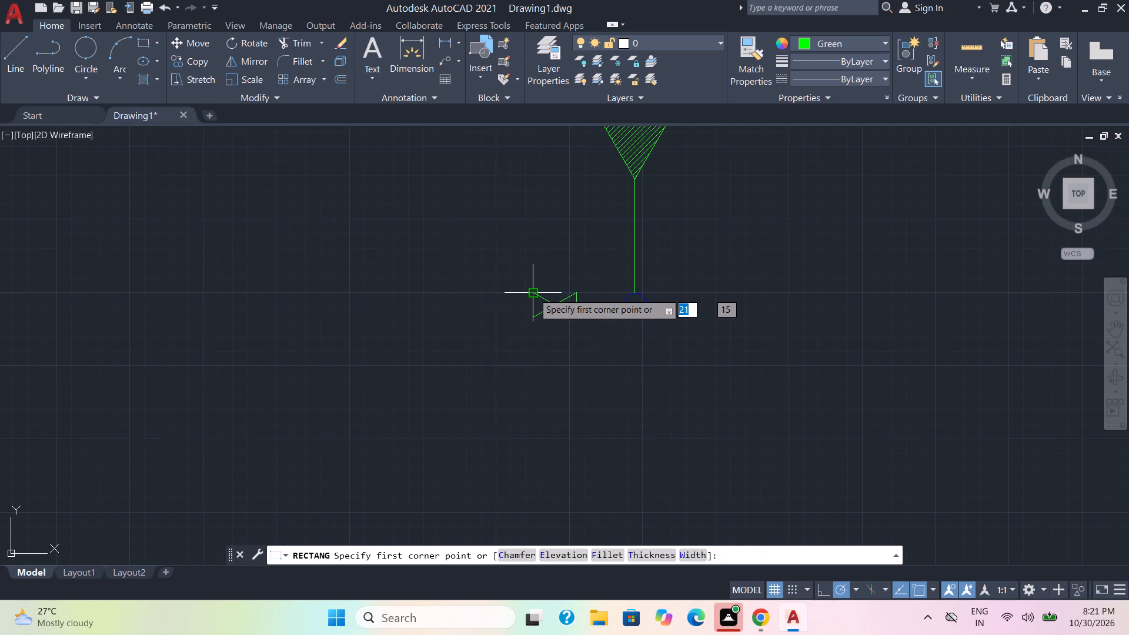
click(536, 293)
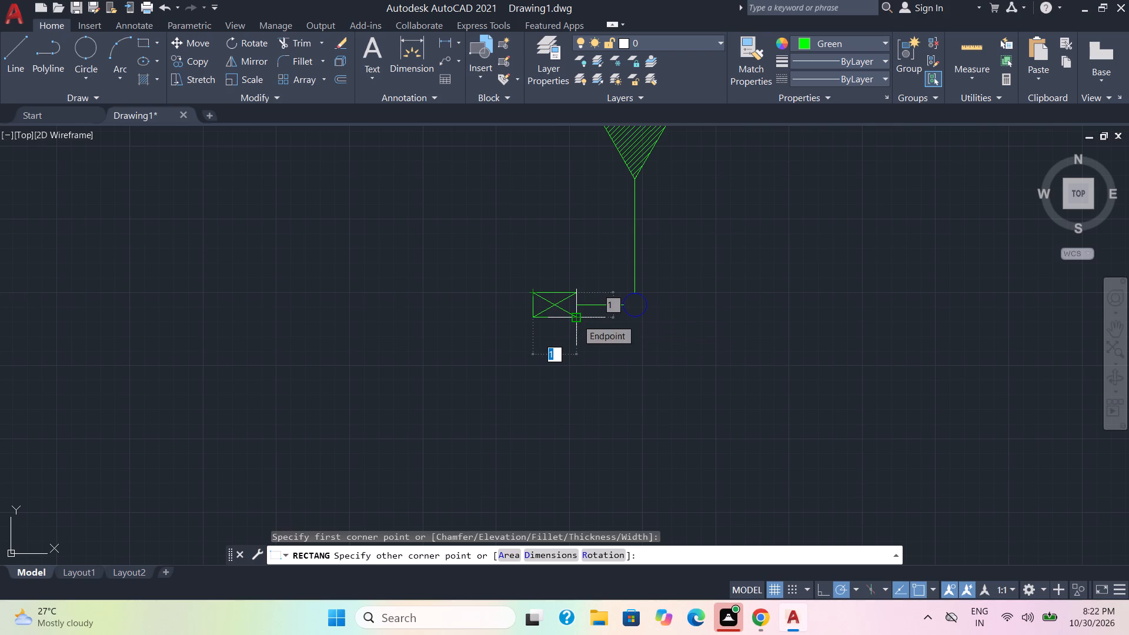
click(577, 319)
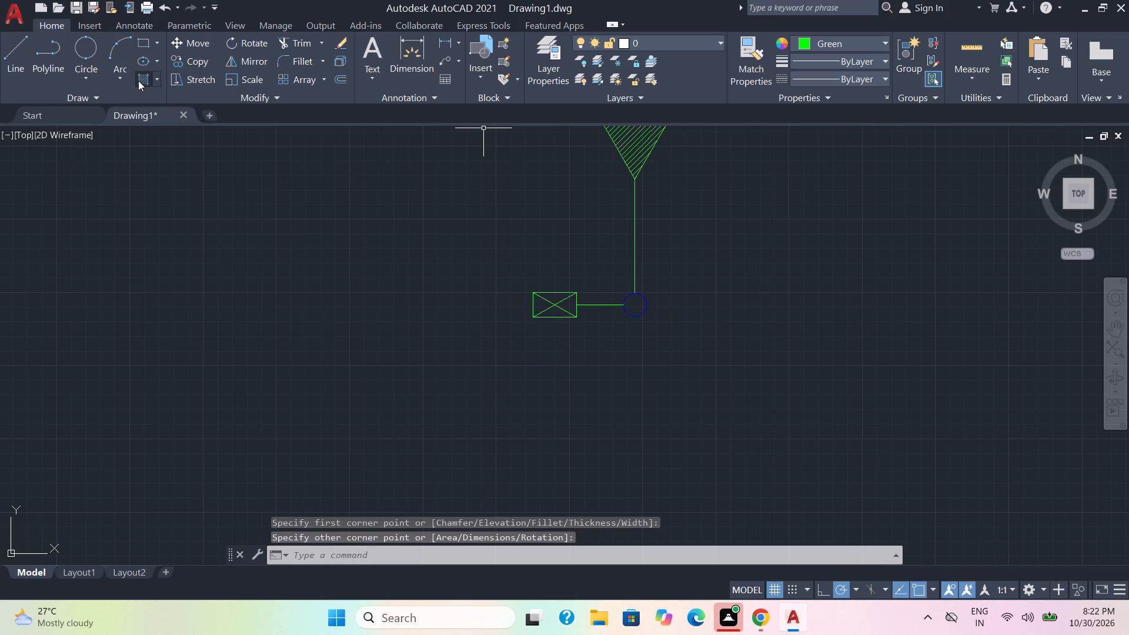
Hatch both small triangles of the bow-tie with a Solid fill in dark green 19,103,52.
click(141, 81)
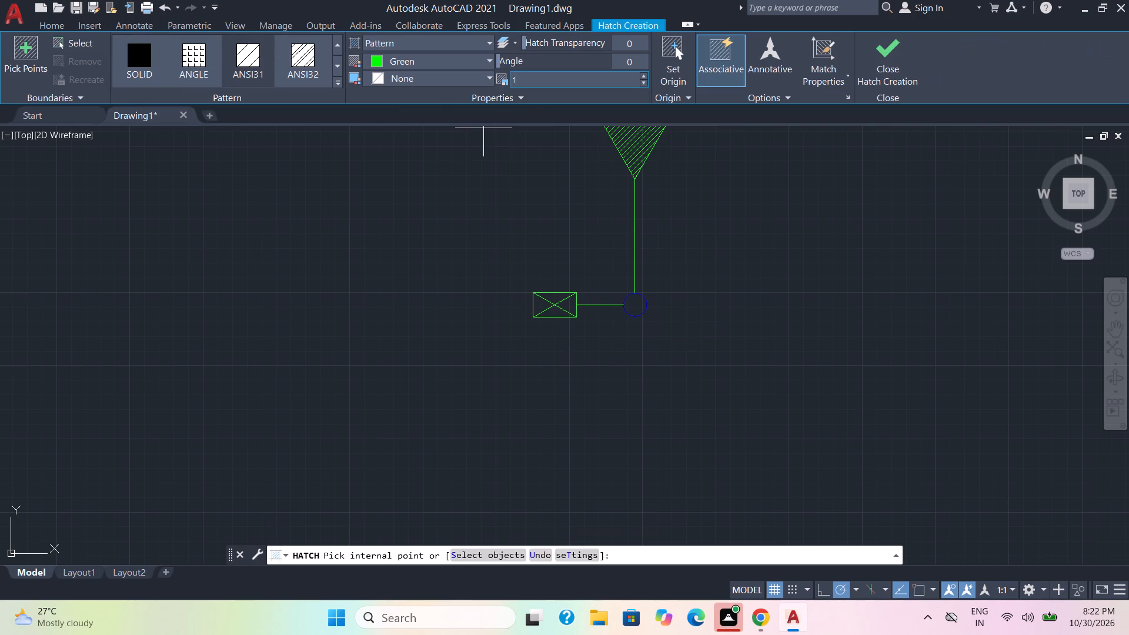
click(446, 61)
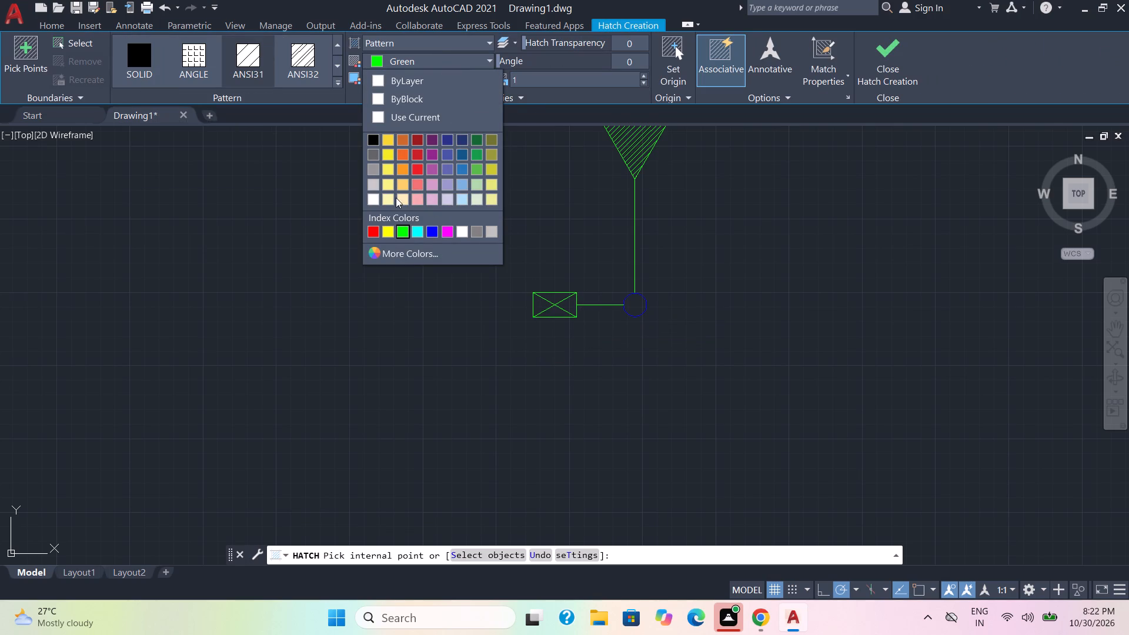
click(478, 139)
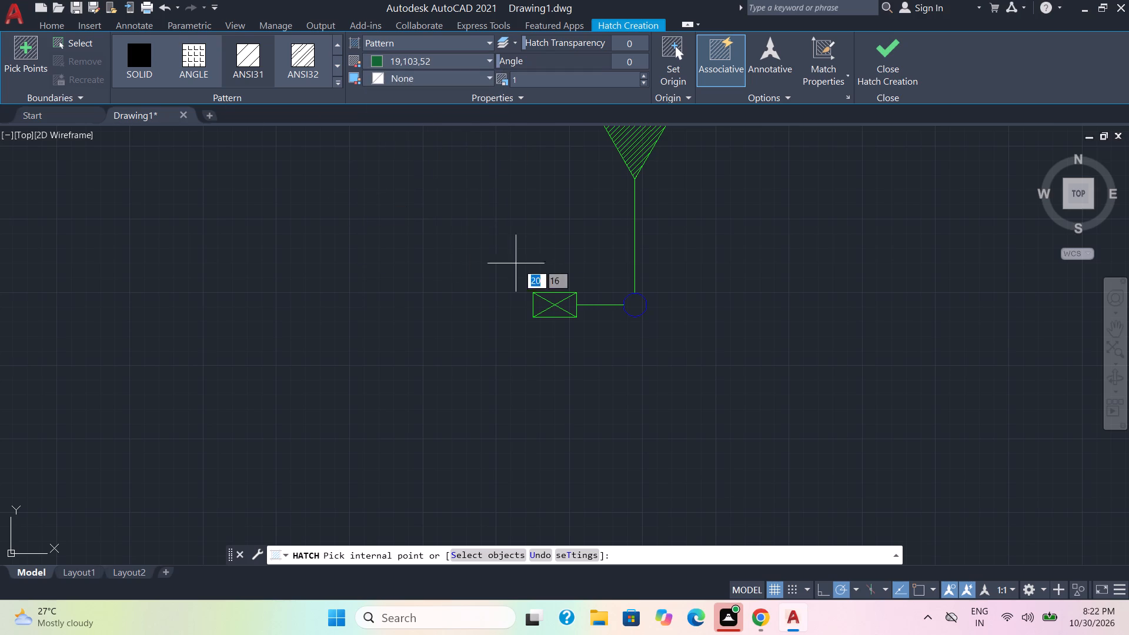
click(459, 46)
click(417, 54)
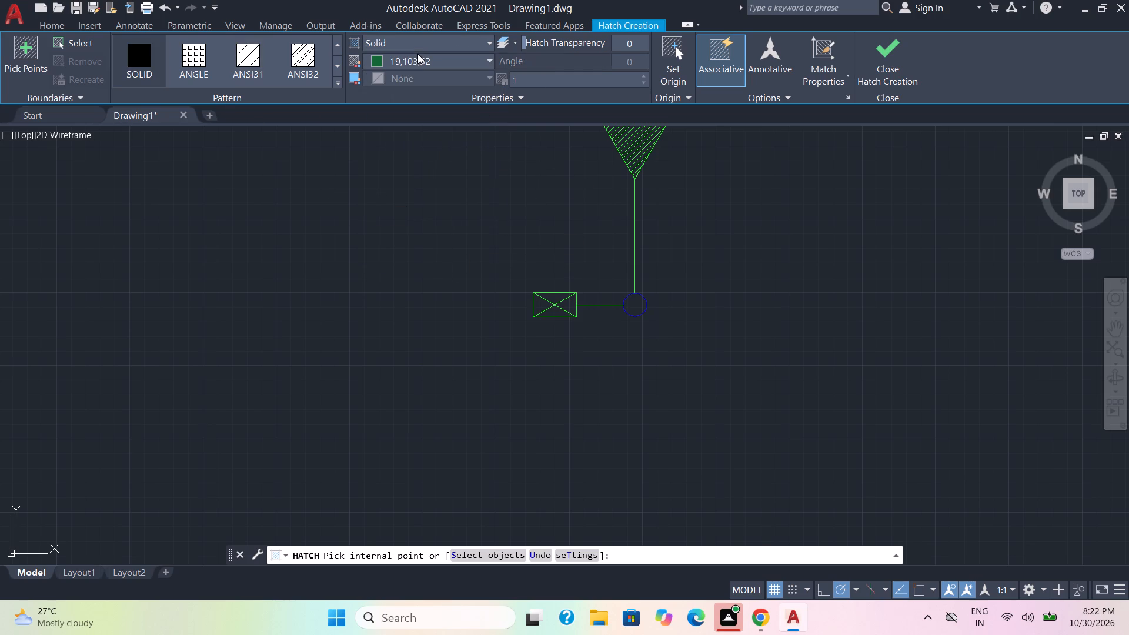
click(537, 305)
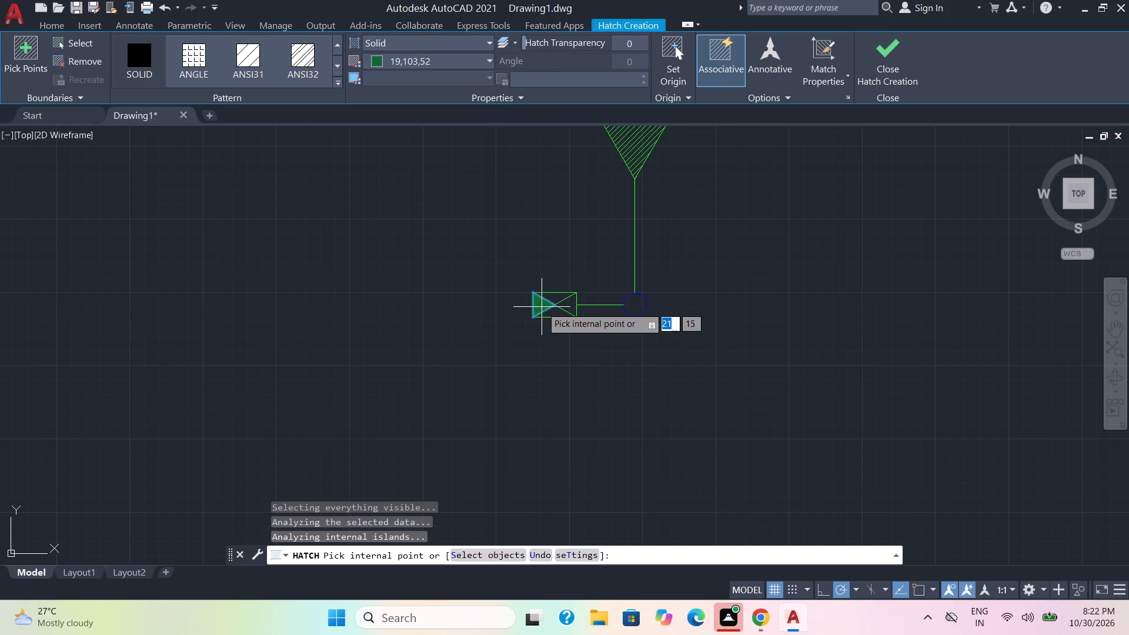
click(565, 306)
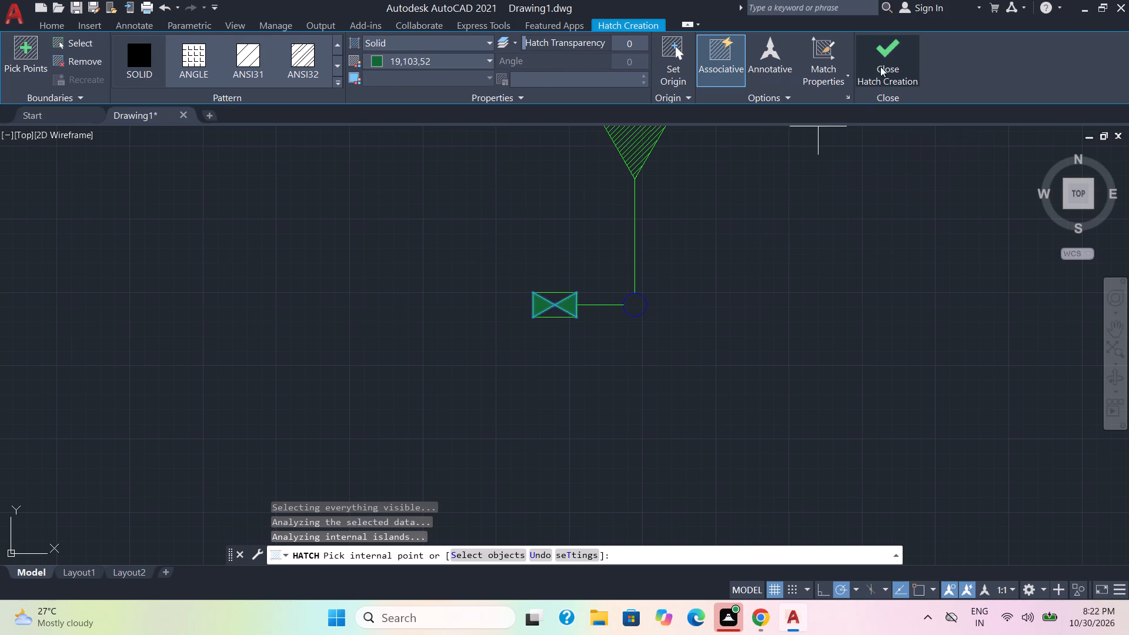
click(885, 61)
scroll(699, 268, down, 1)
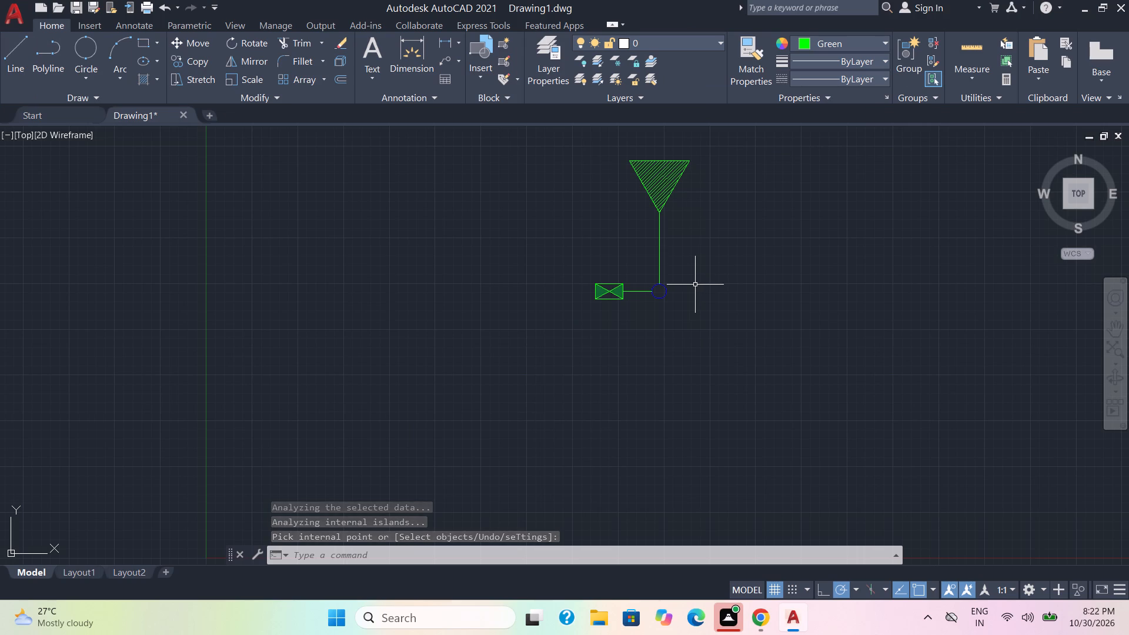
middle_drag(695, 285, 628, 285)
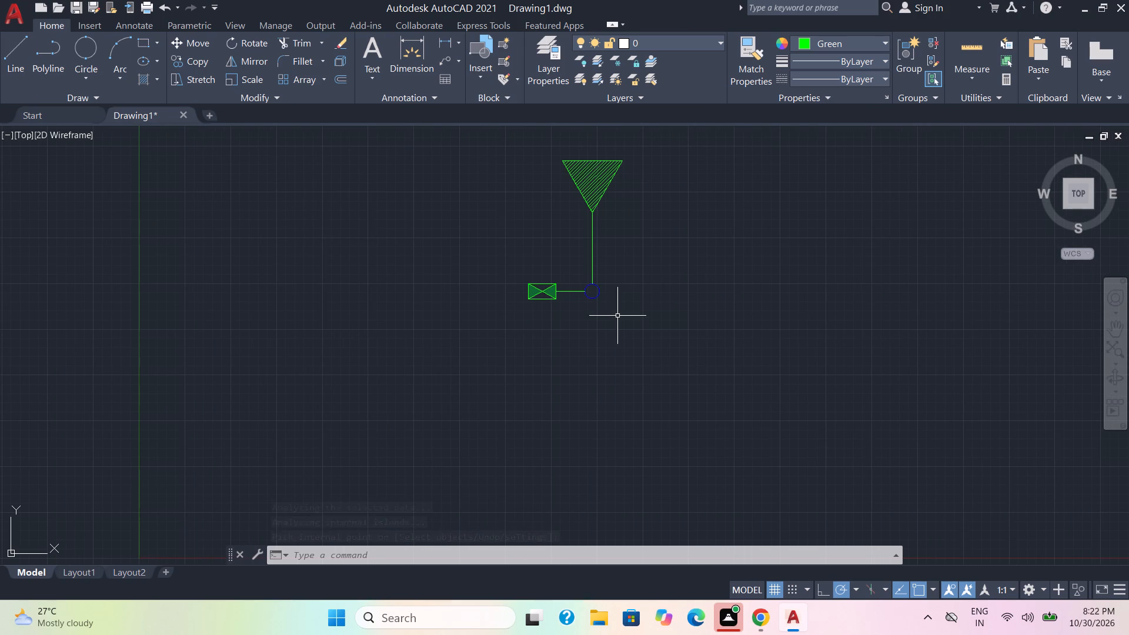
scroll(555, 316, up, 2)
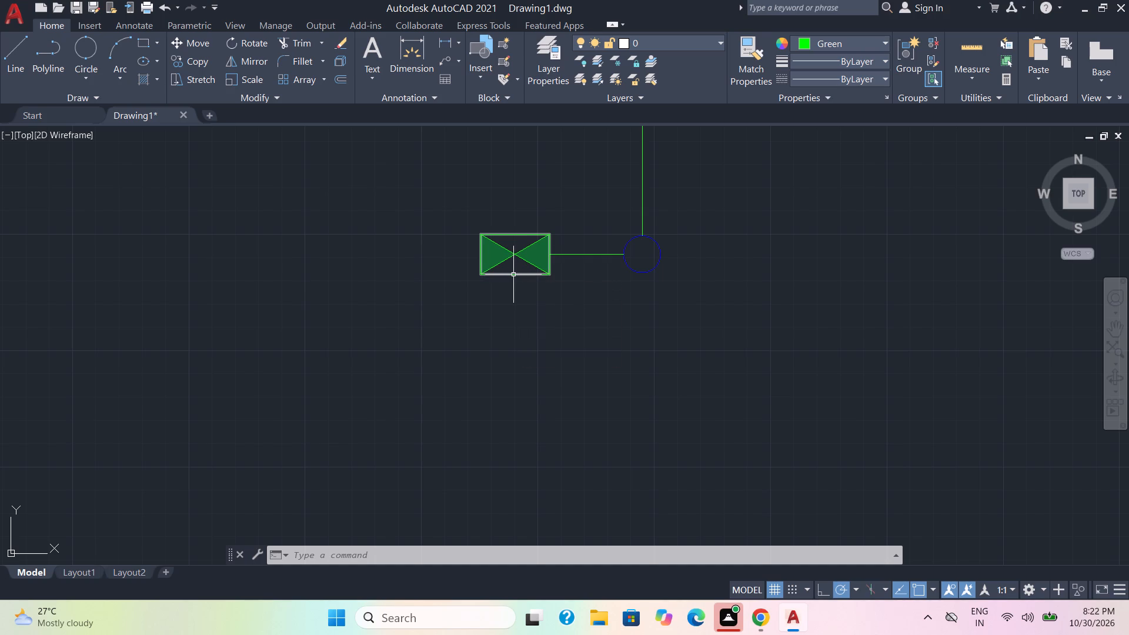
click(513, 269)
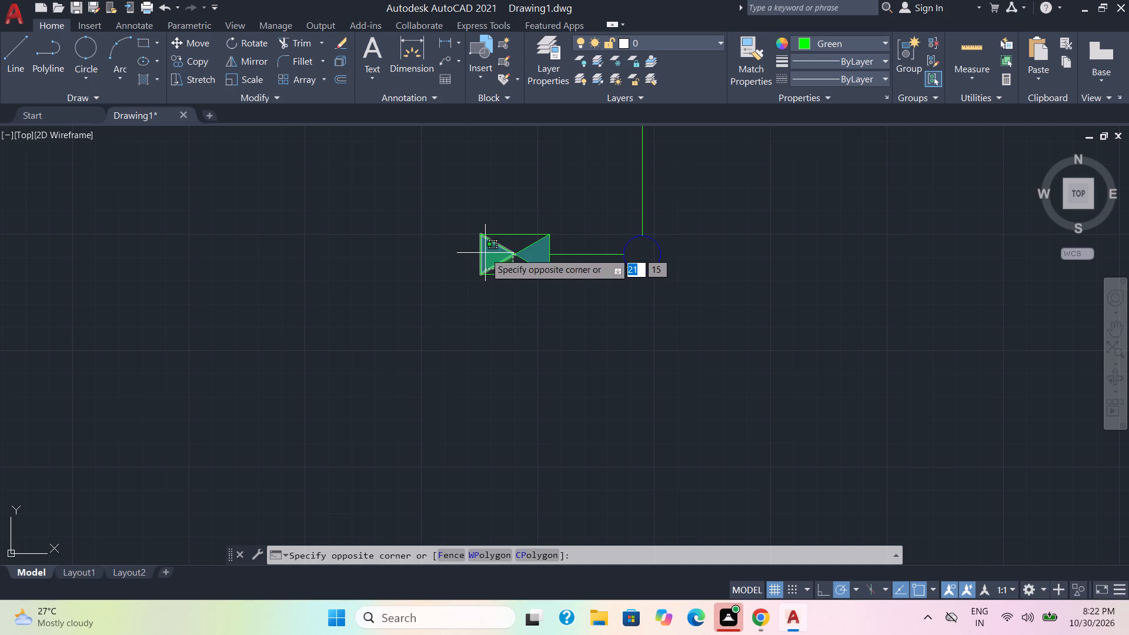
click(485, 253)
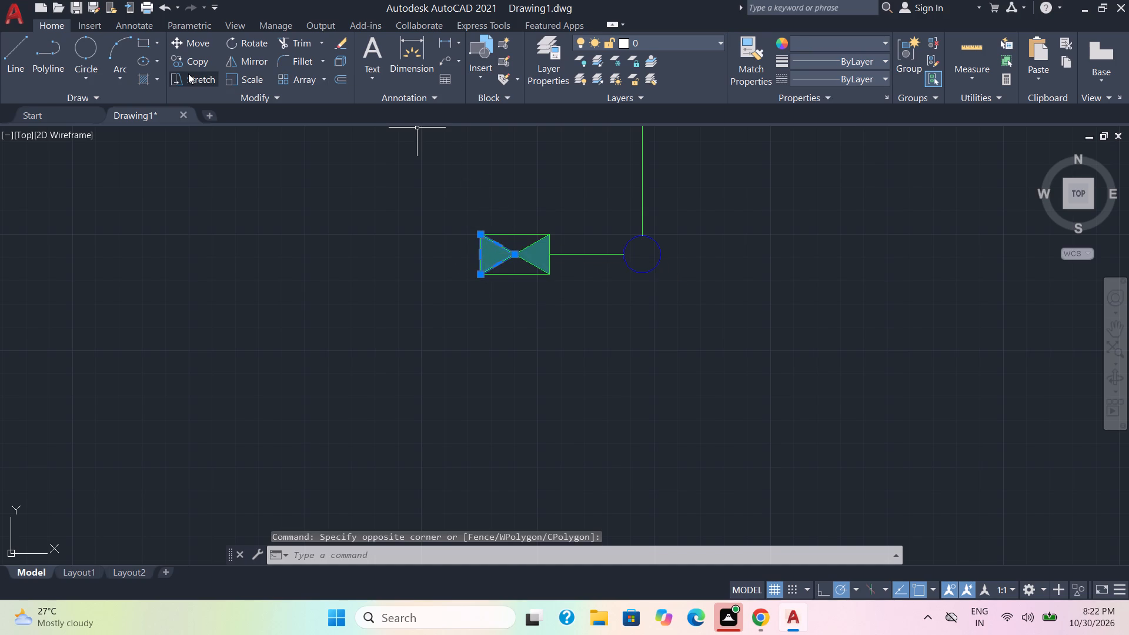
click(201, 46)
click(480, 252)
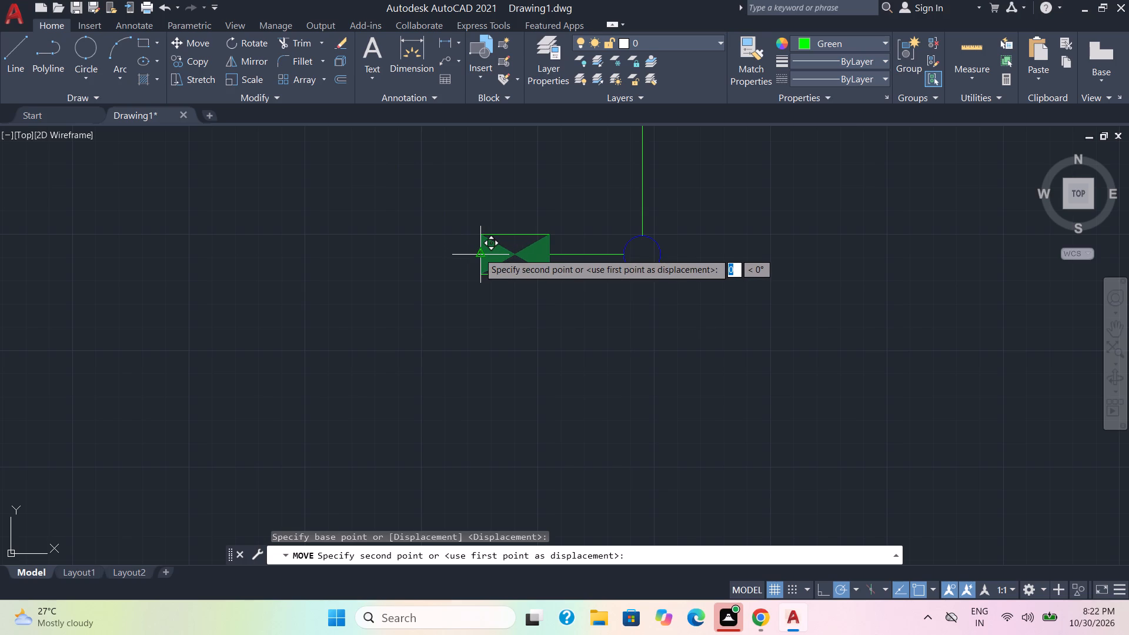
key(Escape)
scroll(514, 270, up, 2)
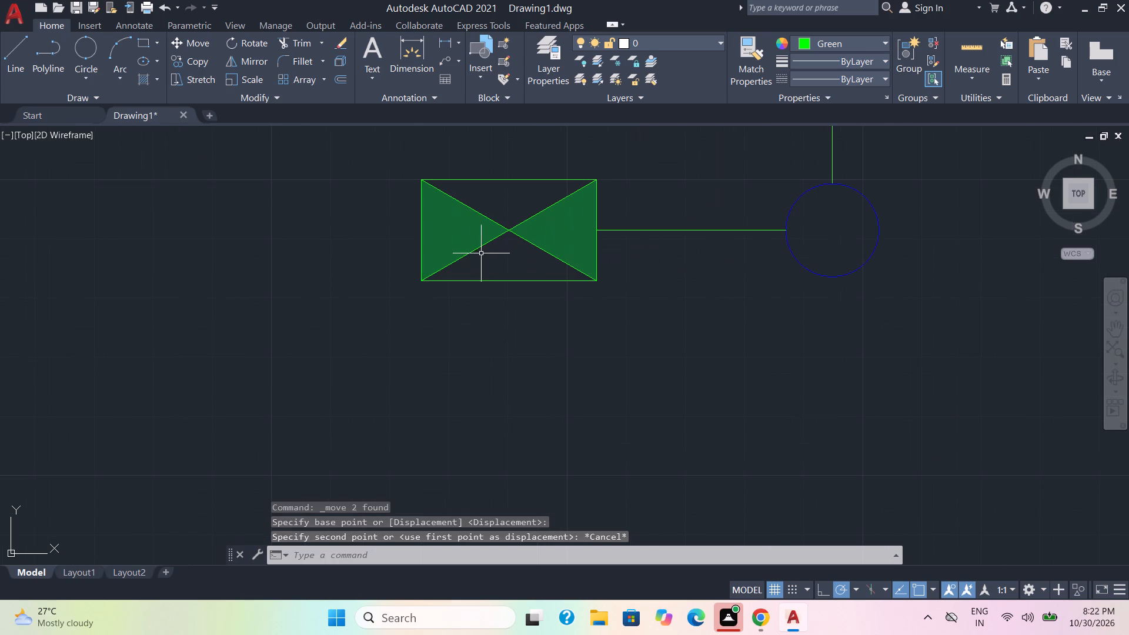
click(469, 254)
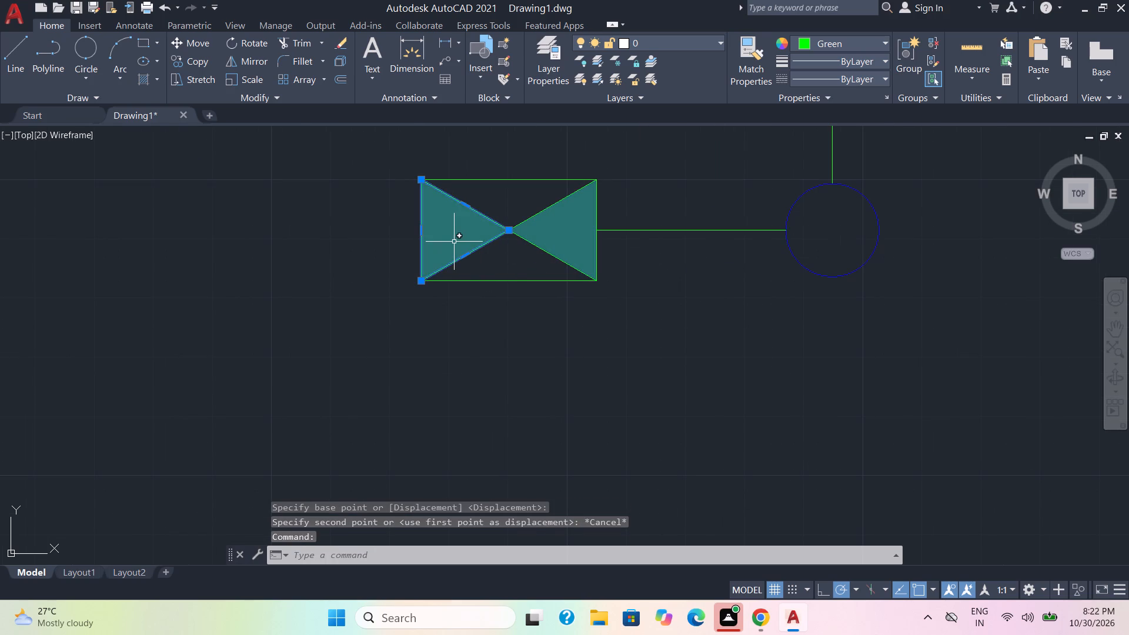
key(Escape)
Draw connected lines from the bow-tie rectangle's left-side midpoint: about 2 units left, about 1 unit down, and a short segment left.
scroll(529, 350, down, 2)
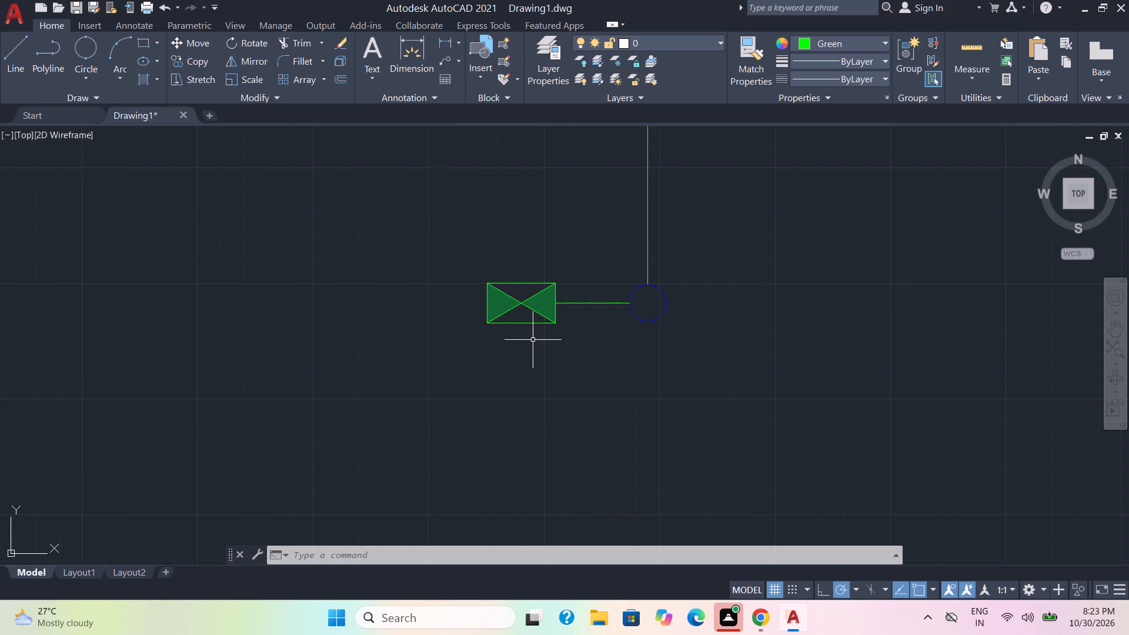
scroll(579, 380, down, 1)
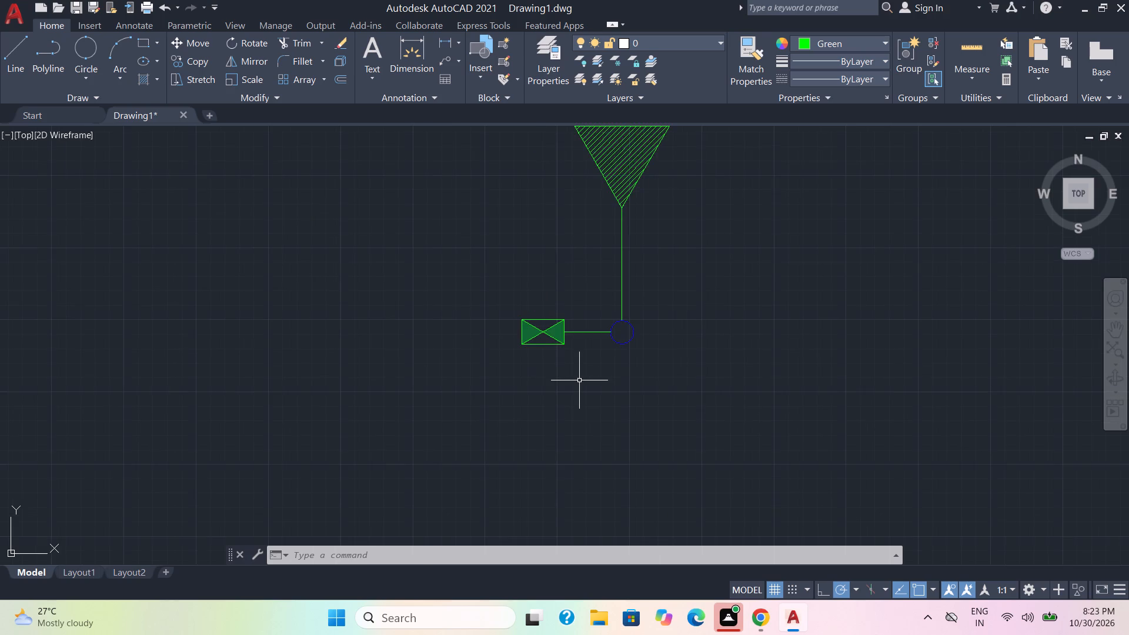
scroll(577, 386, down, 1)
middle_drag(577, 395, 571, 333)
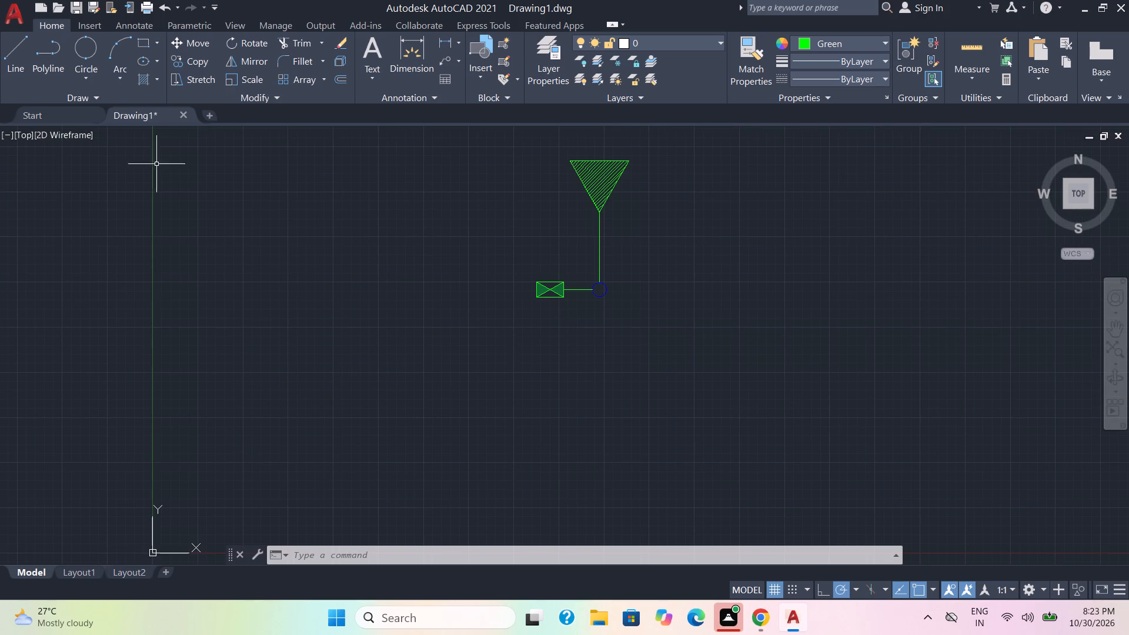
click(16, 63)
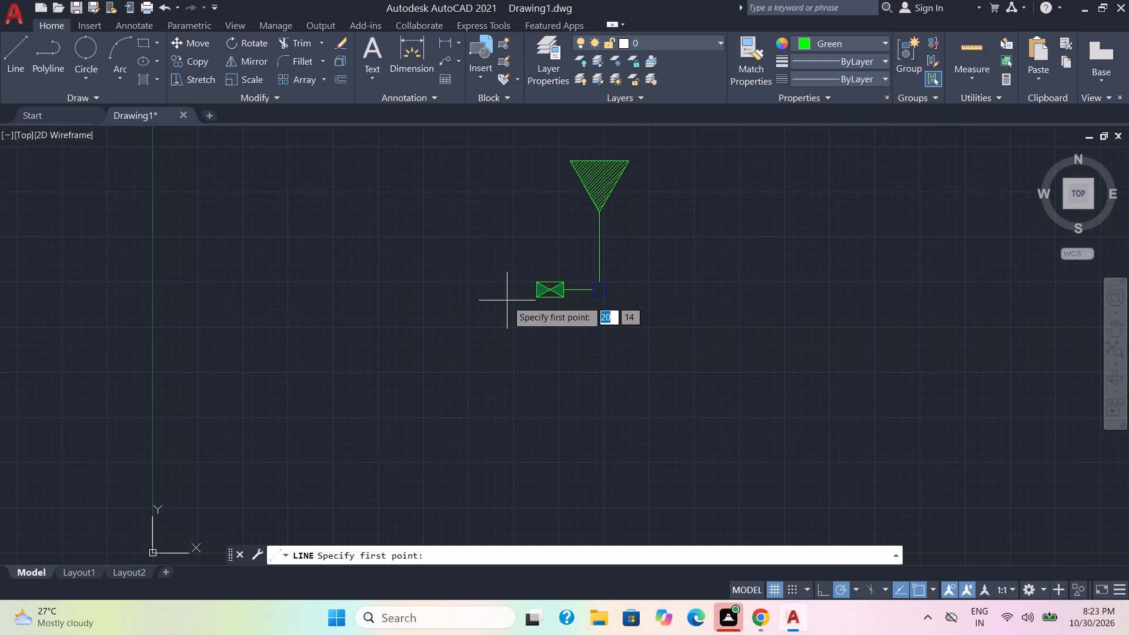
click(537, 289)
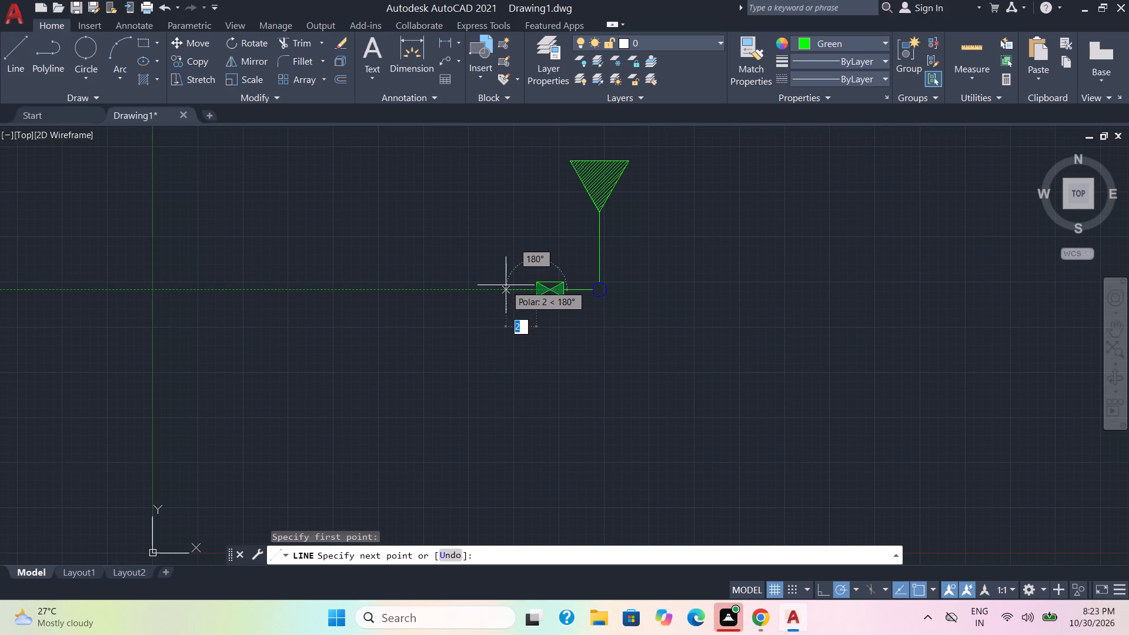
click(506, 285)
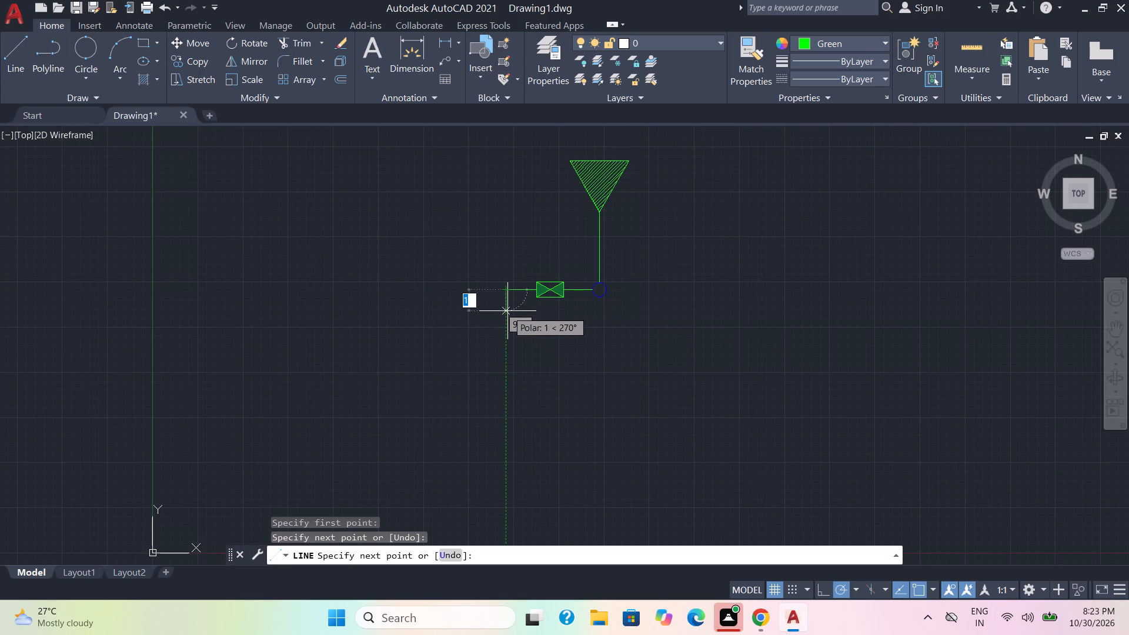
click(509, 305)
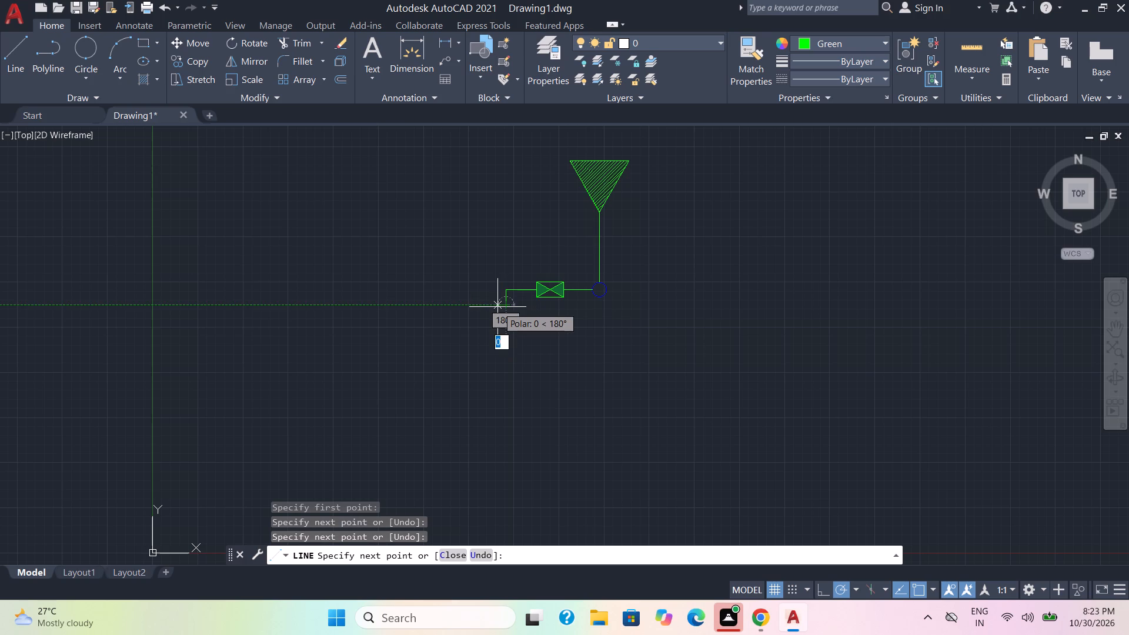
click(495, 307)
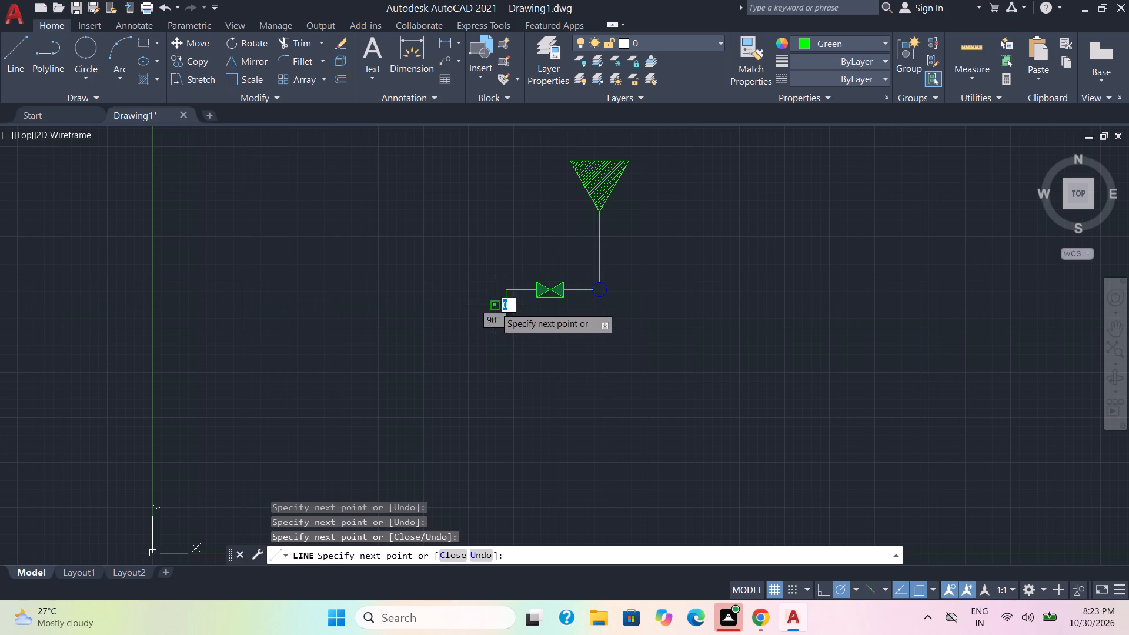
key(Escape)
Mirror the short horizontal segment about a vertical line through its right end, keeping the original.
scroll(510, 332, up, 1)
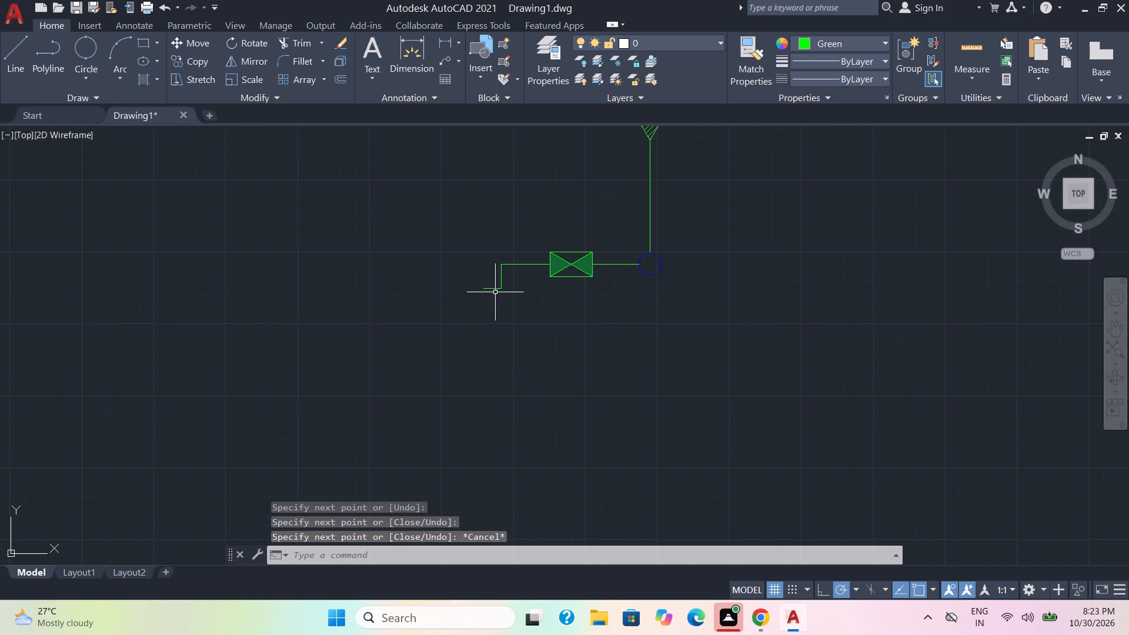
click(495, 287)
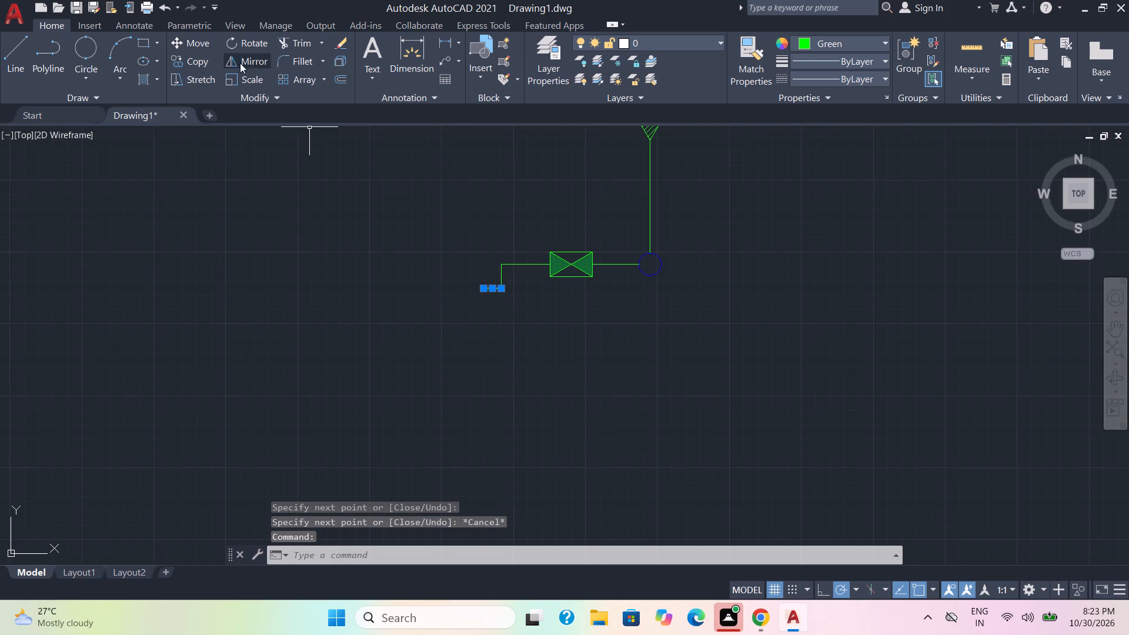
click(242, 59)
click(503, 291)
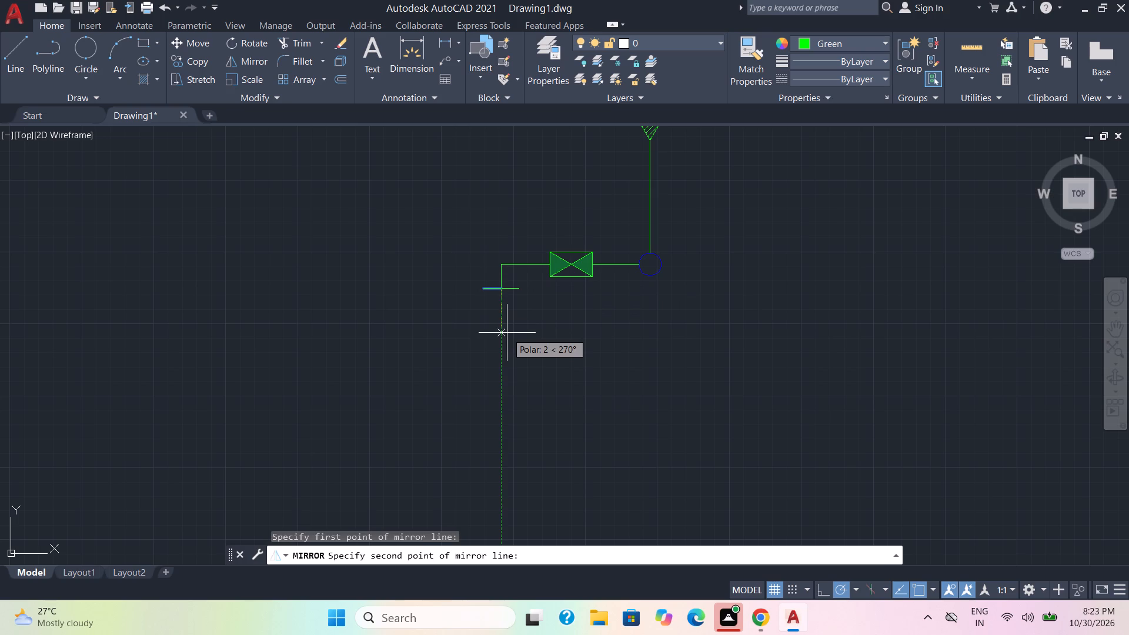
click(507, 333)
drag(543, 385, 507, 333)
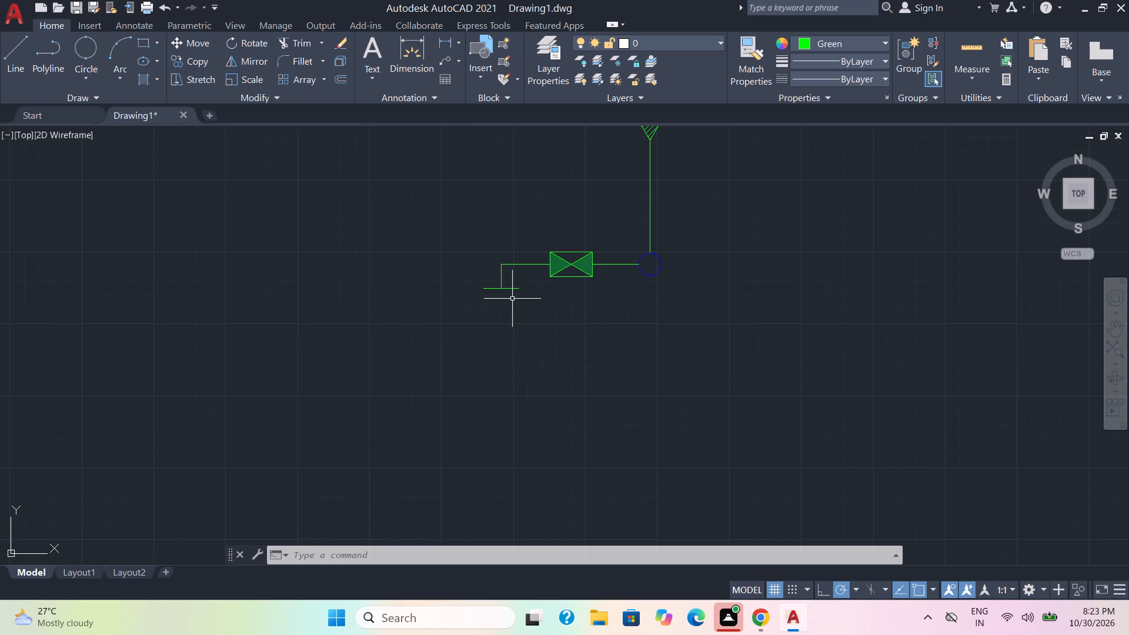
Draw a square about 1 unit wide from just above the horizontal line's left end, spanning the line's full width.
scroll(512, 299, up, 1)
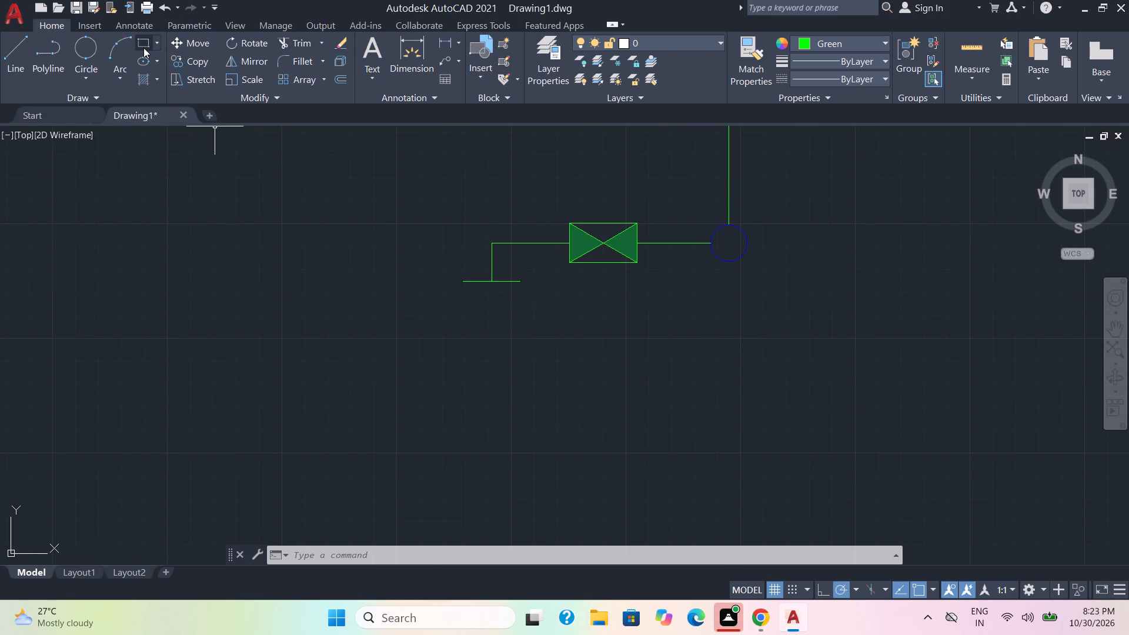
click(143, 42)
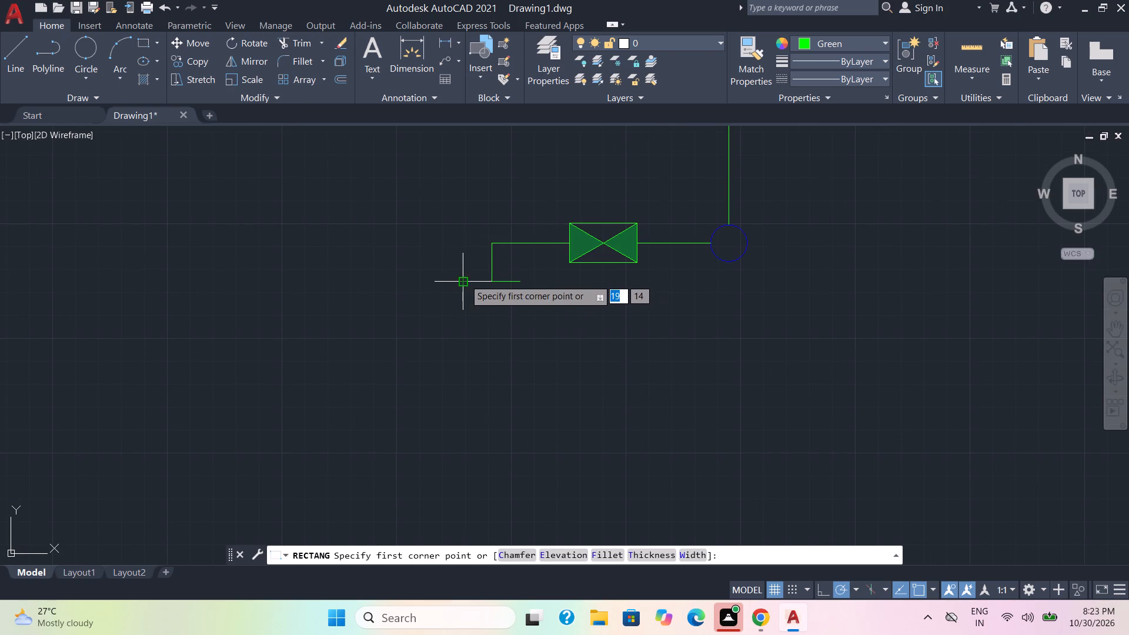
click(465, 268)
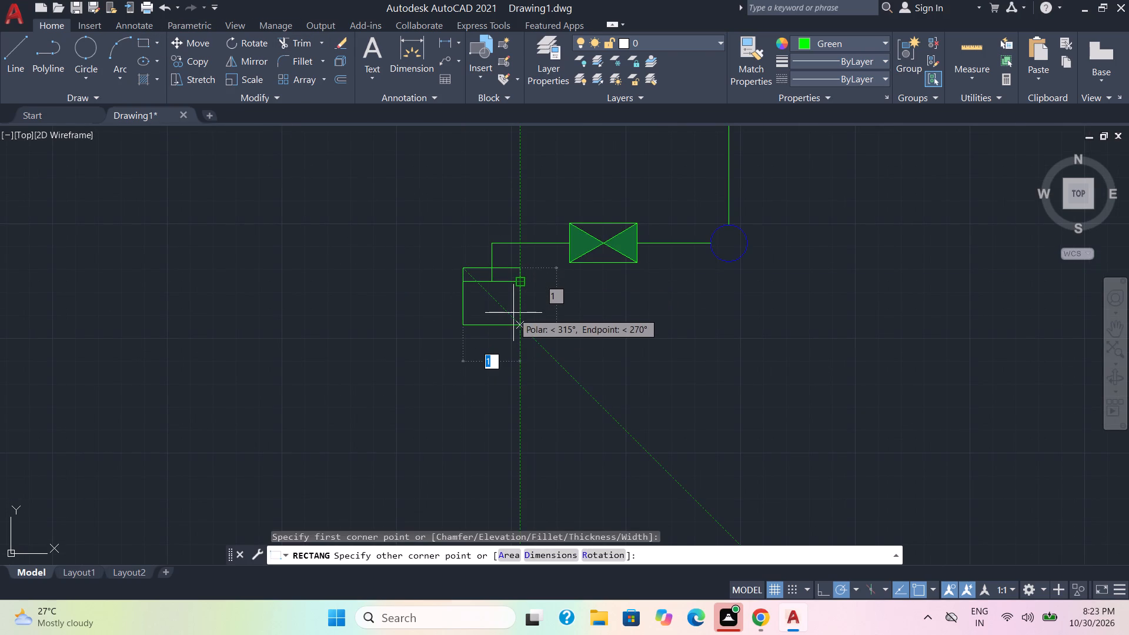
click(513, 313)
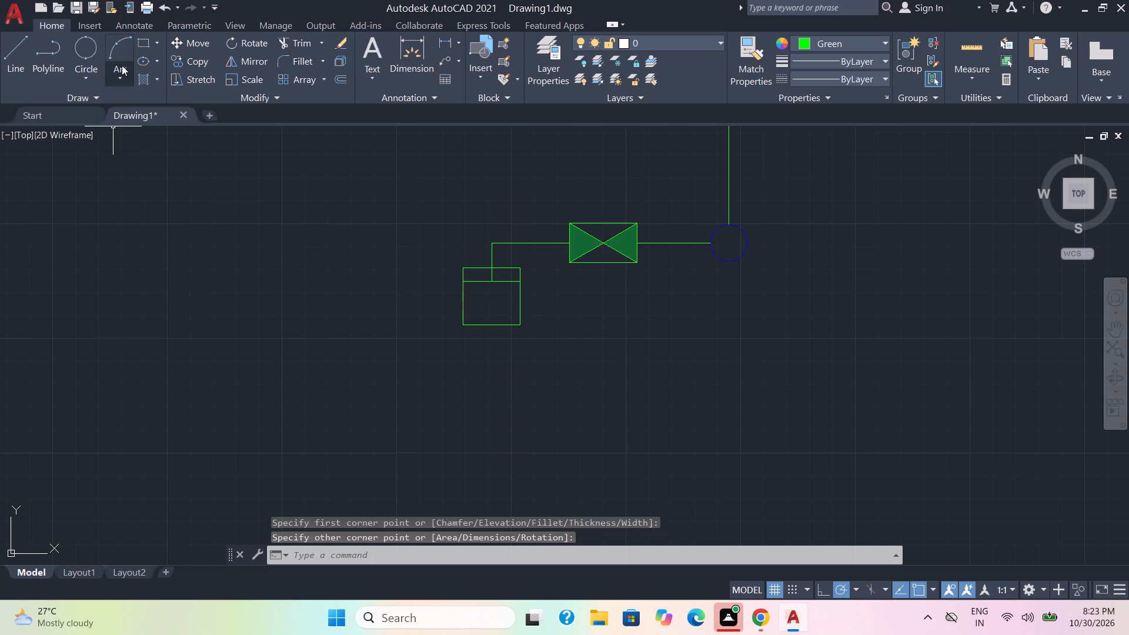
Offset the right half of the horizontal line downward four times inside the square, at a small equal spacing.
key(o)
key(Return)
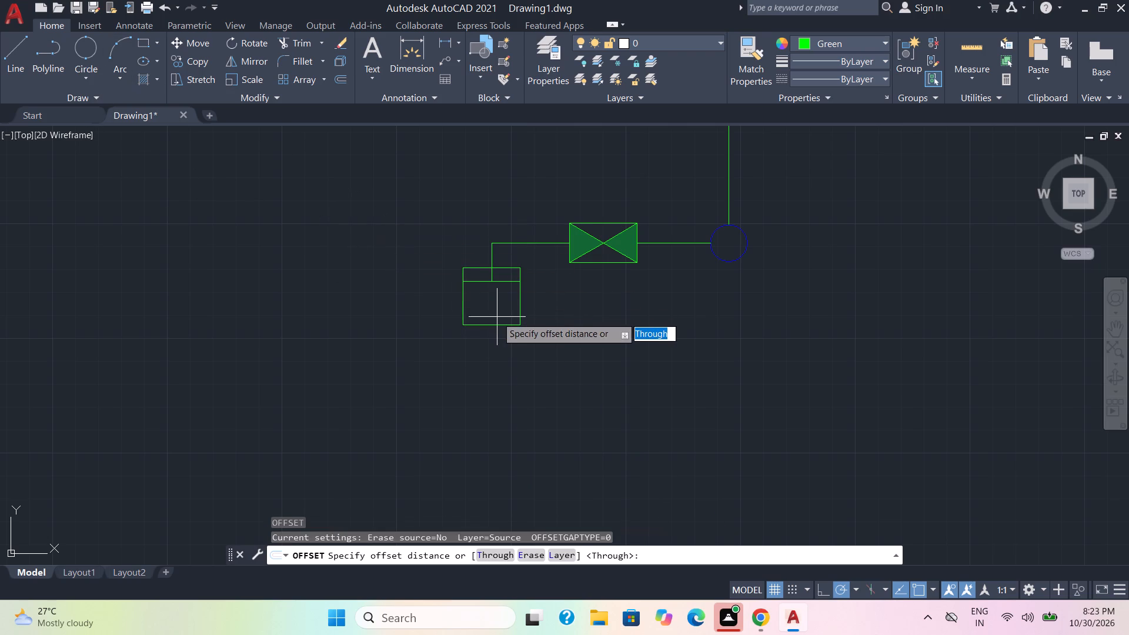
click(503, 283)
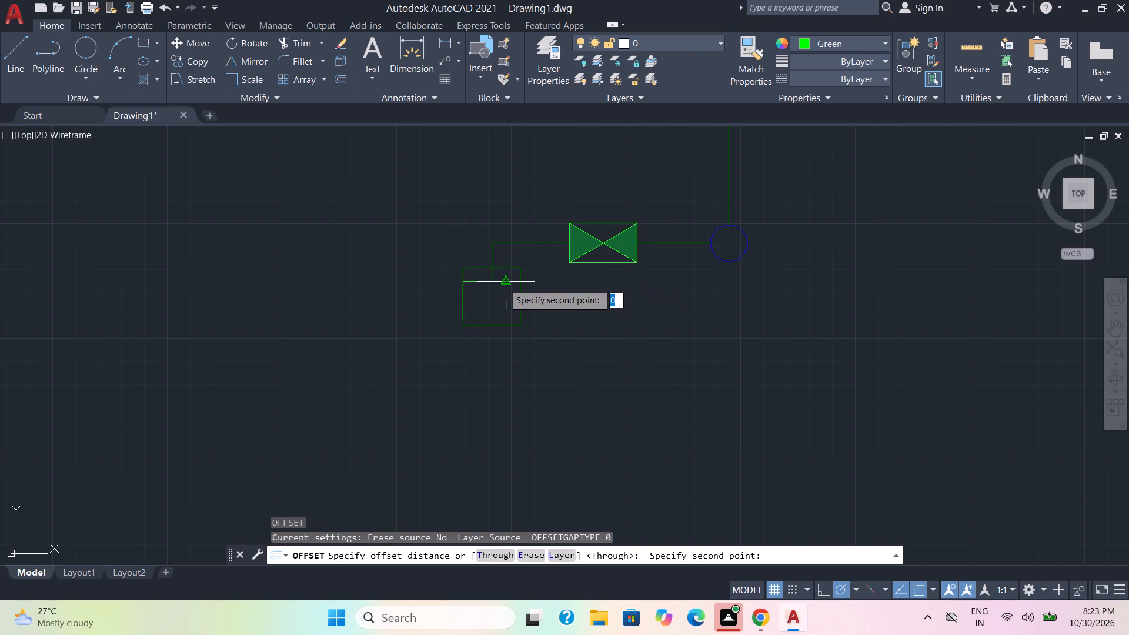
scroll(503, 291, up, 2)
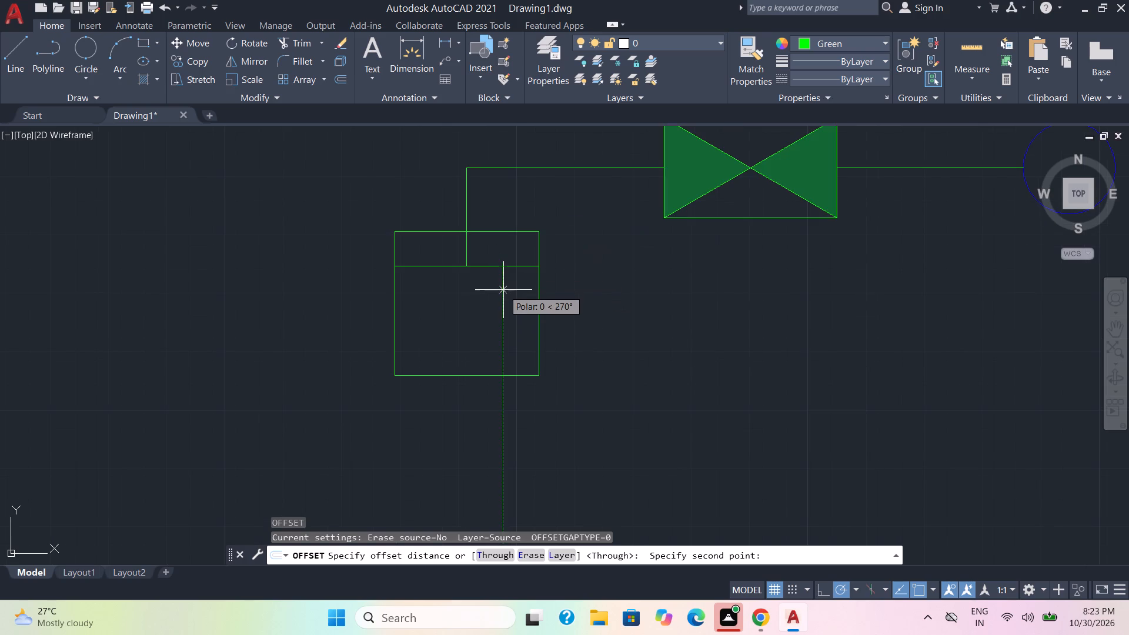
click(503, 286)
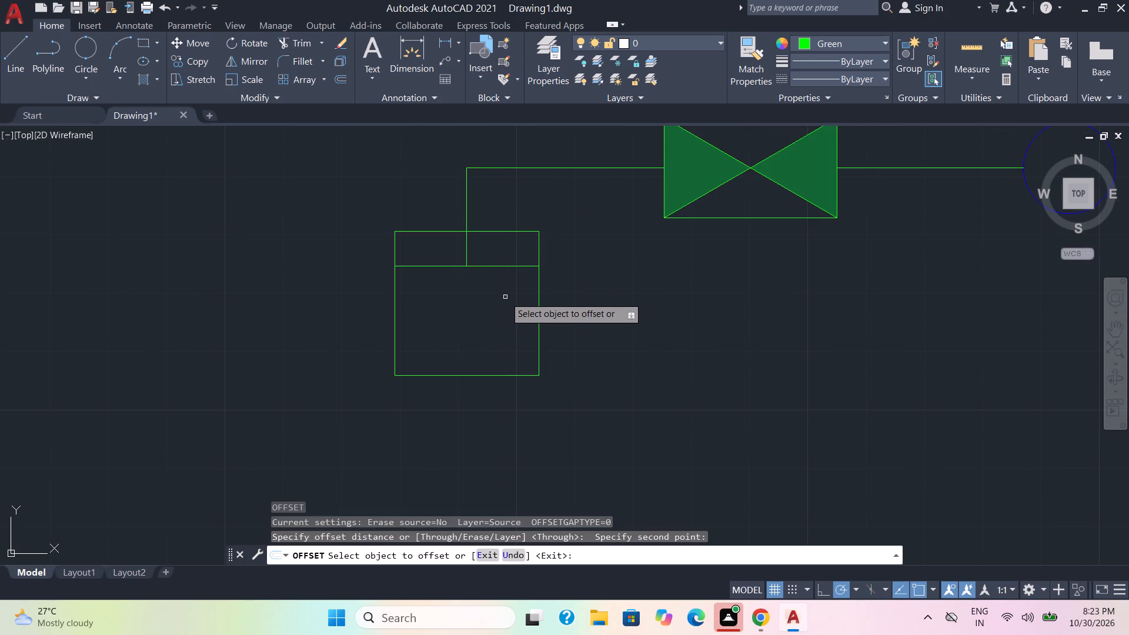
click(507, 268)
click(510, 290)
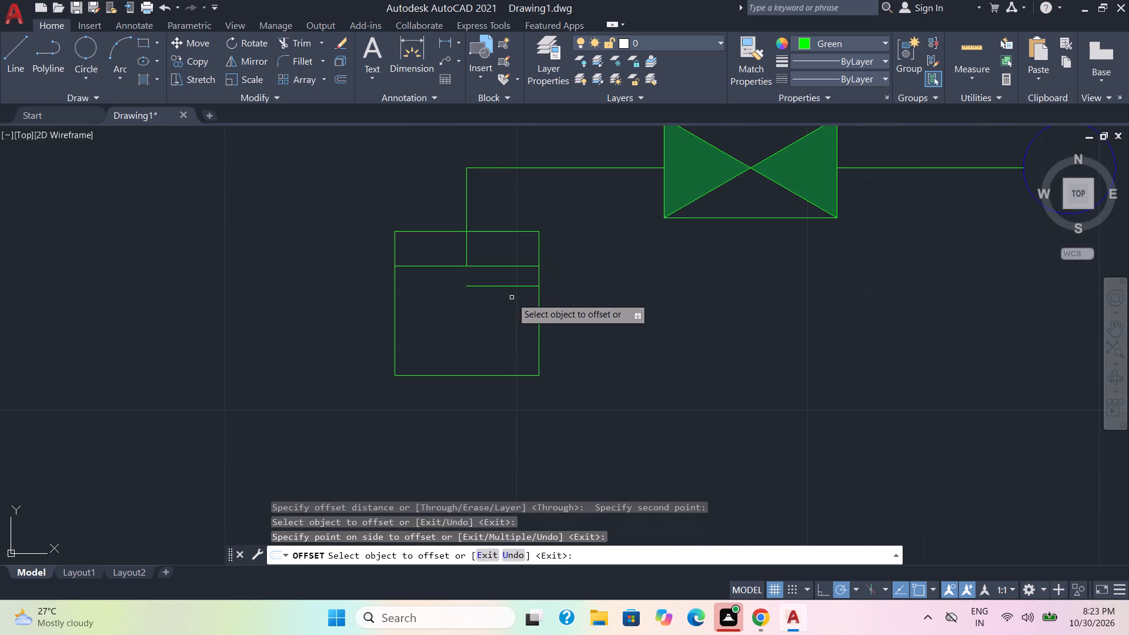
click(513, 285)
click(512, 333)
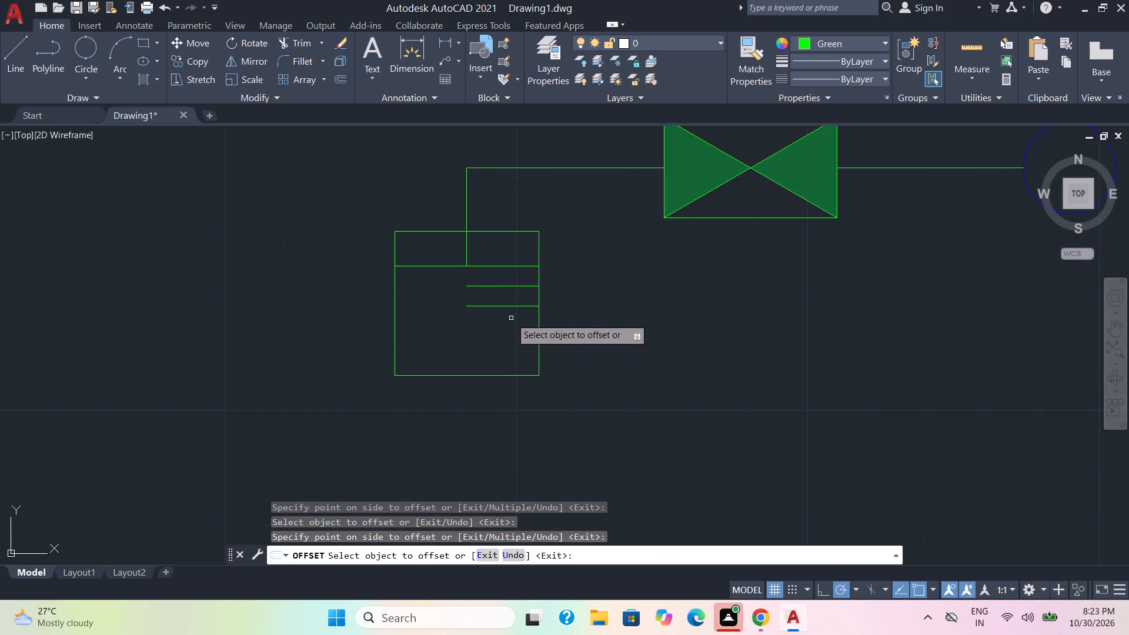
click(510, 308)
click(510, 328)
click(510, 328)
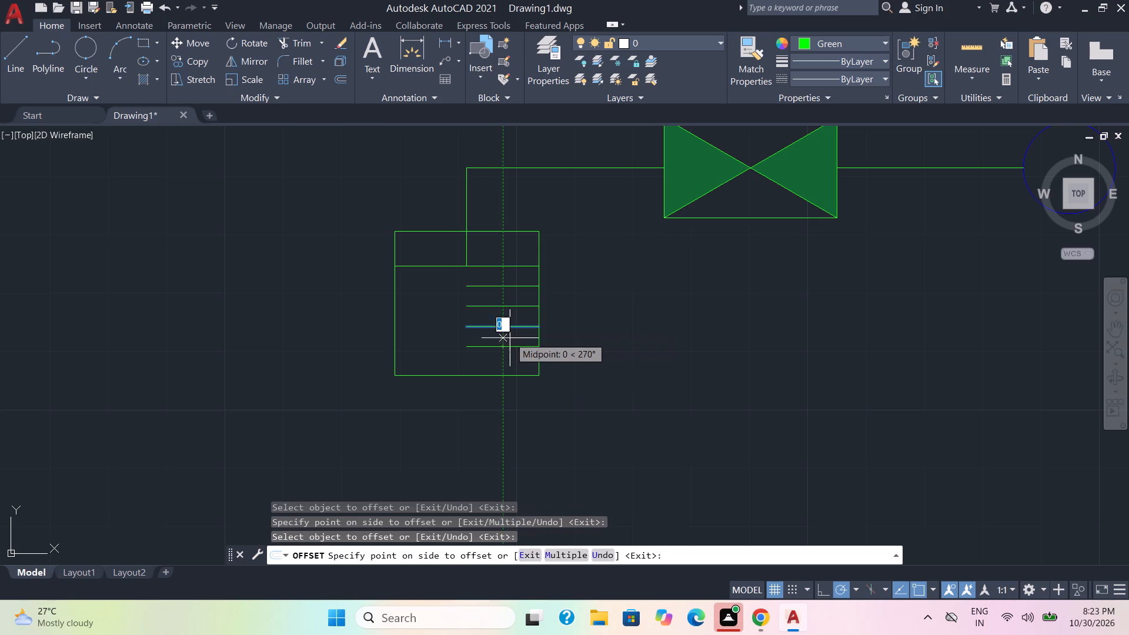
click(510, 343)
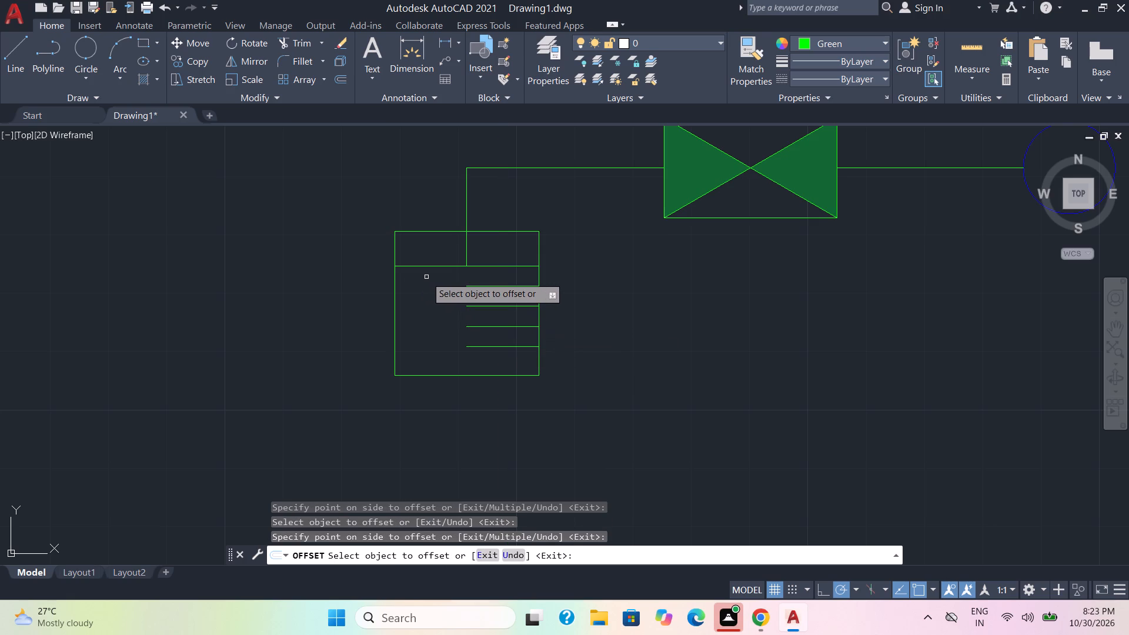
key(Escape)
Draw a V inside the square from its upper-left corner to the bottom side's midpoint and up to its upper-right corner.
click(21, 48)
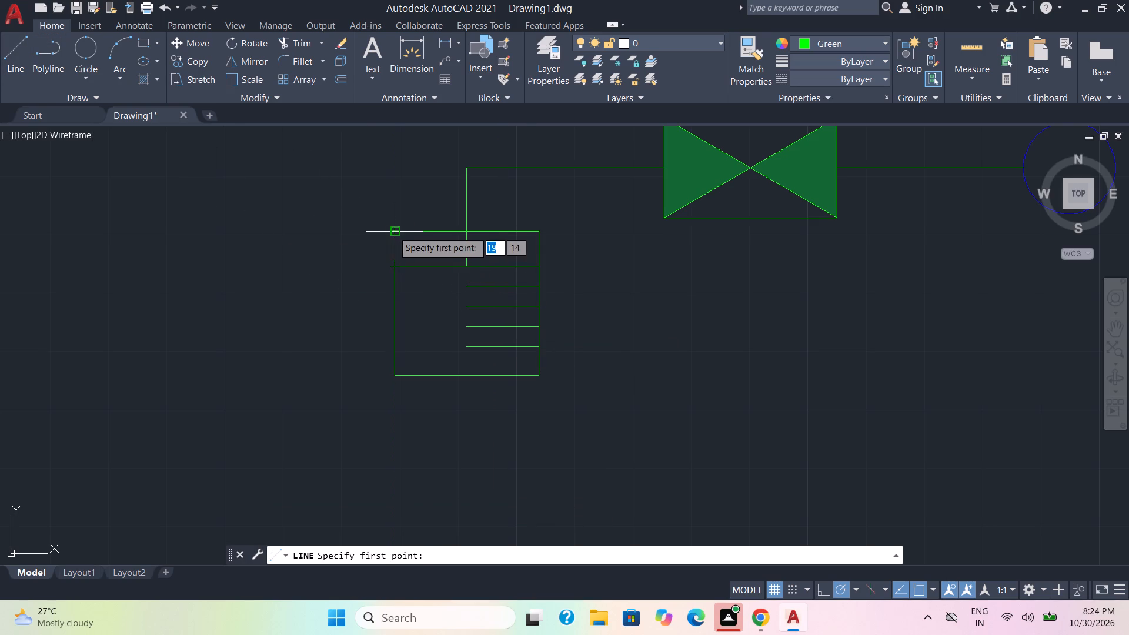
click(397, 234)
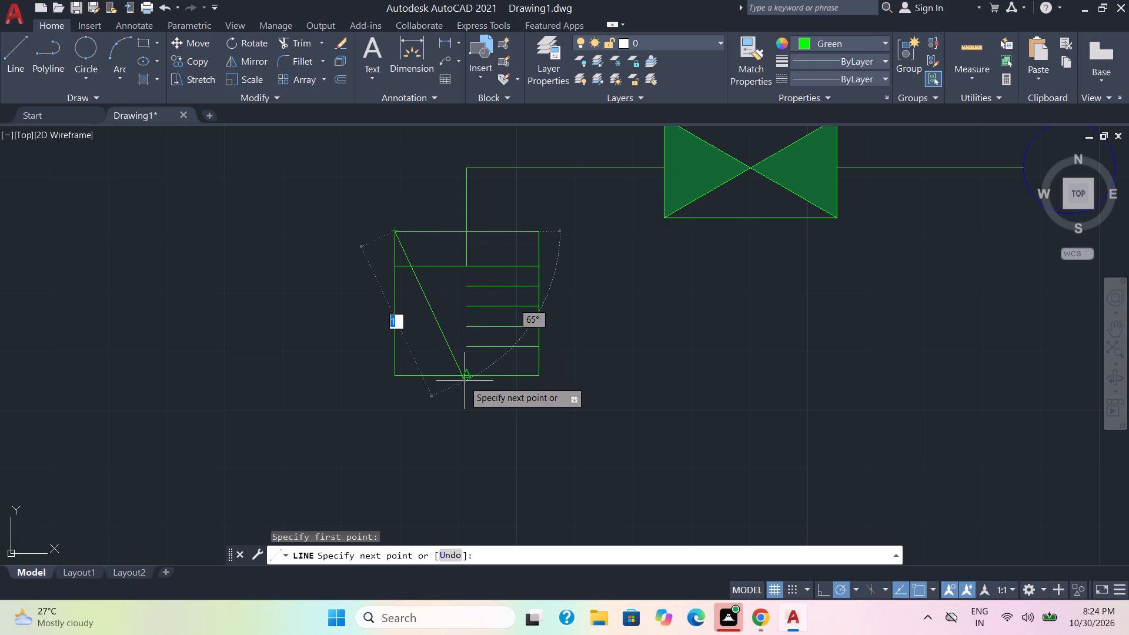
click(466, 379)
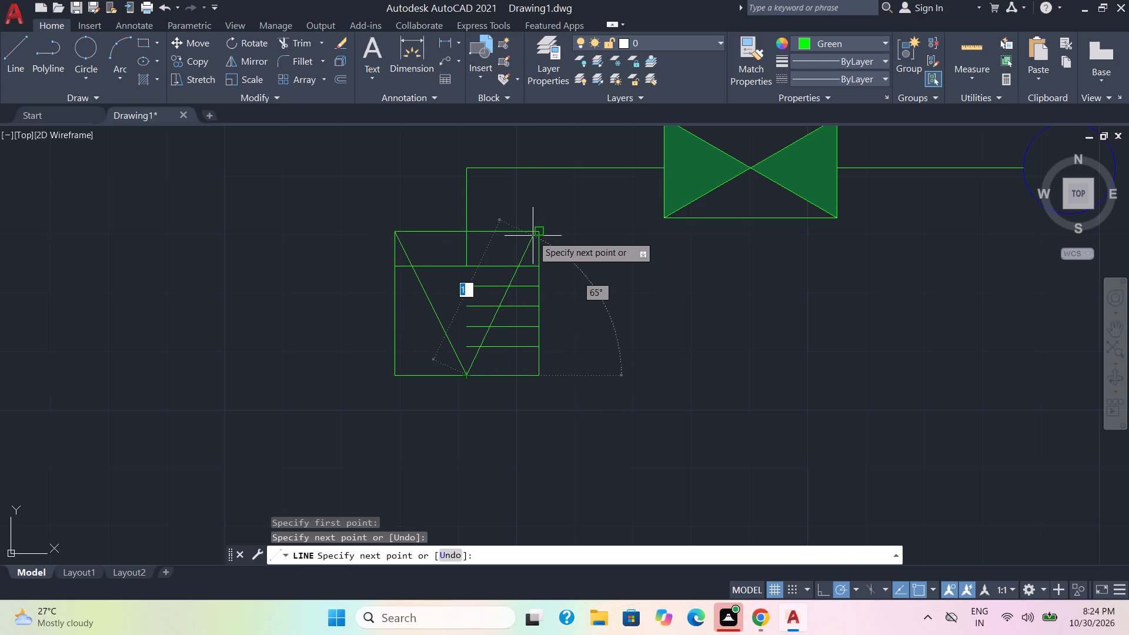
click(536, 235)
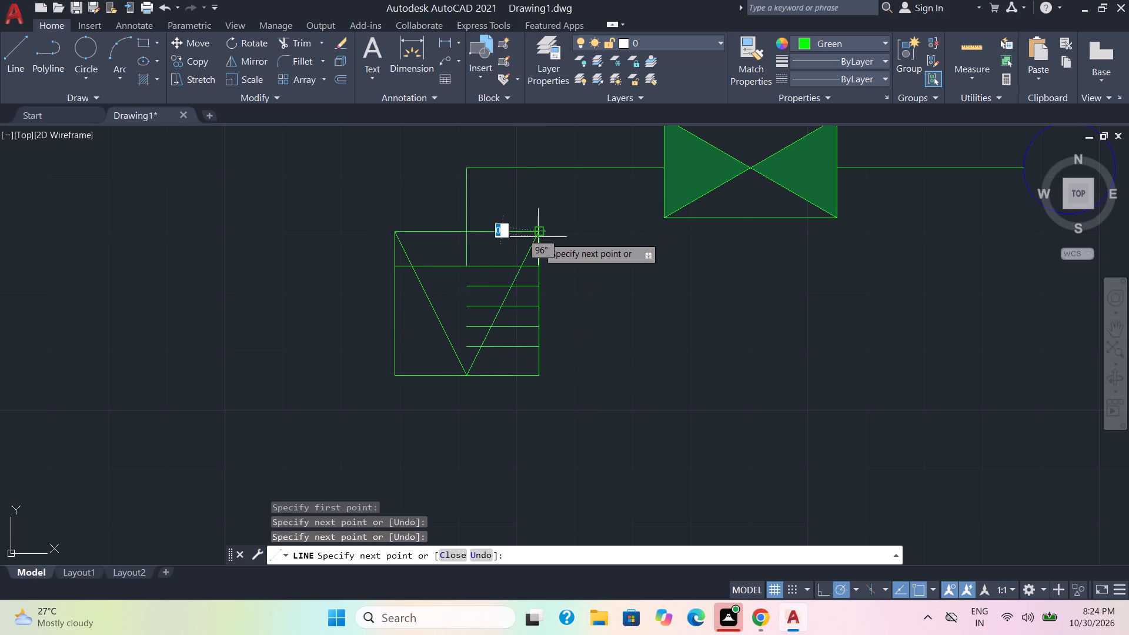
key(Escape)
Extend the four short offset lines to meet the V's left leg.
click(297, 39)
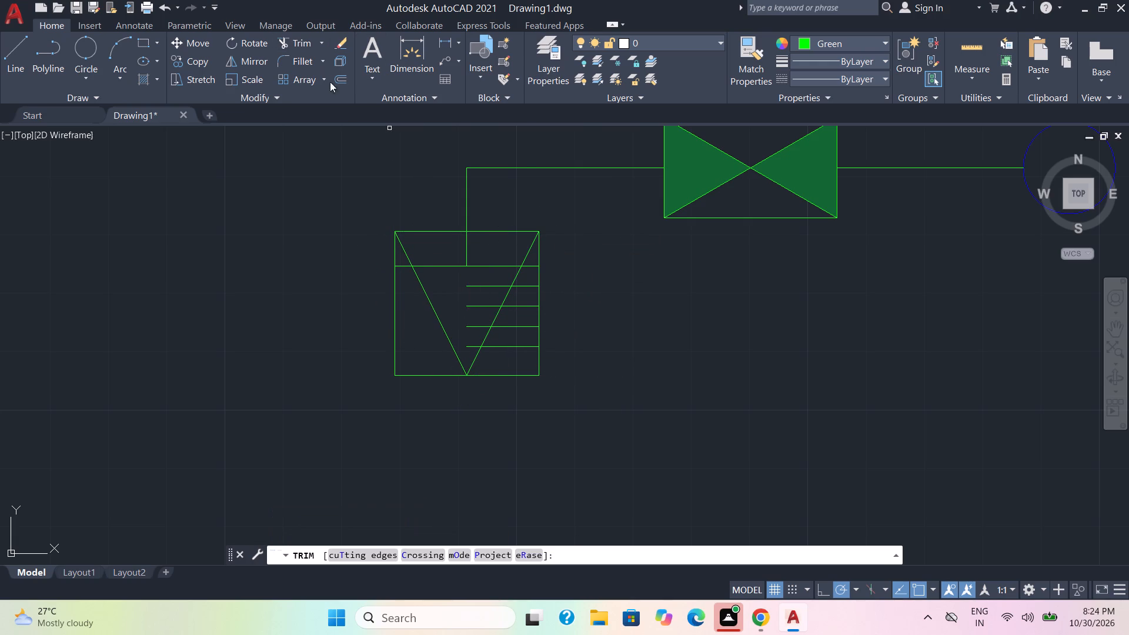
shift+click(477, 286)
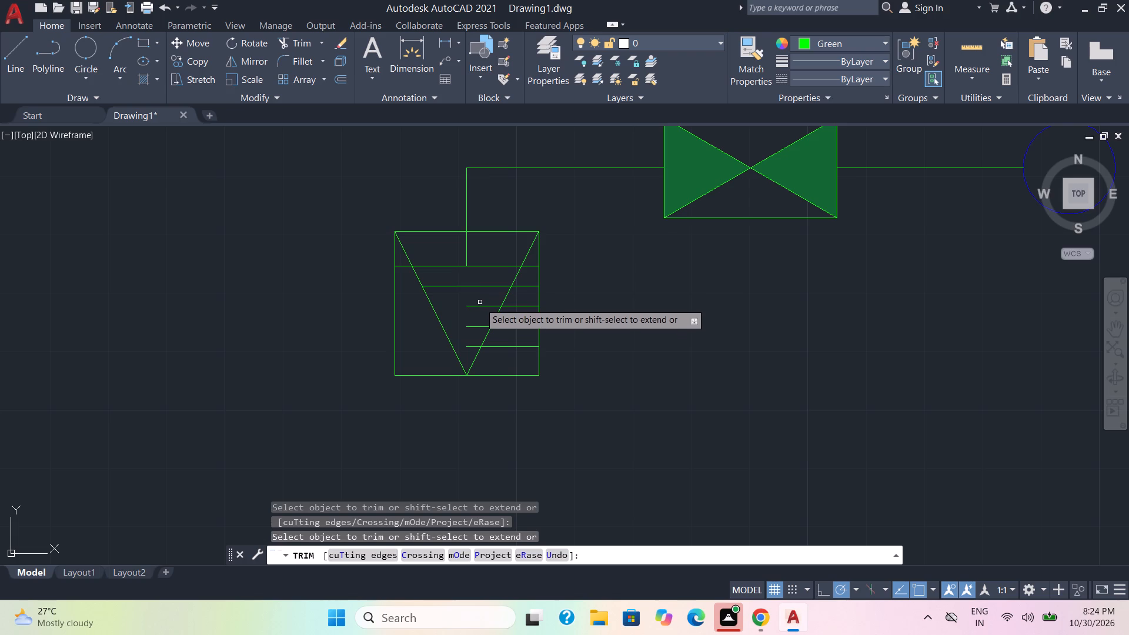
shift+click(480, 307)
shift+click(479, 325)
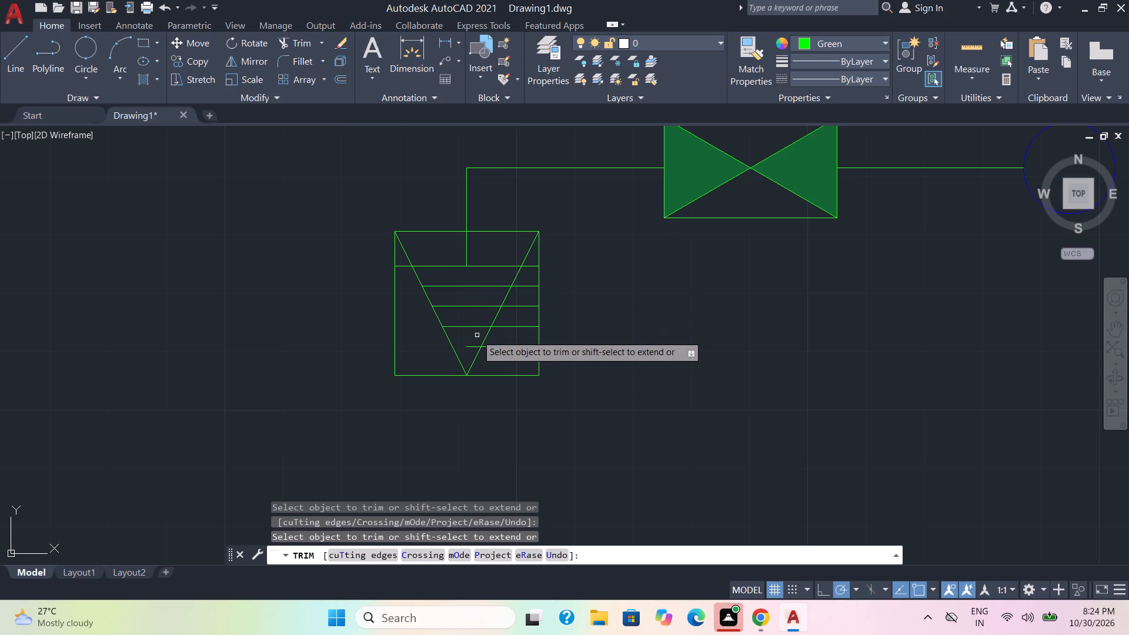
shift+click(470, 346)
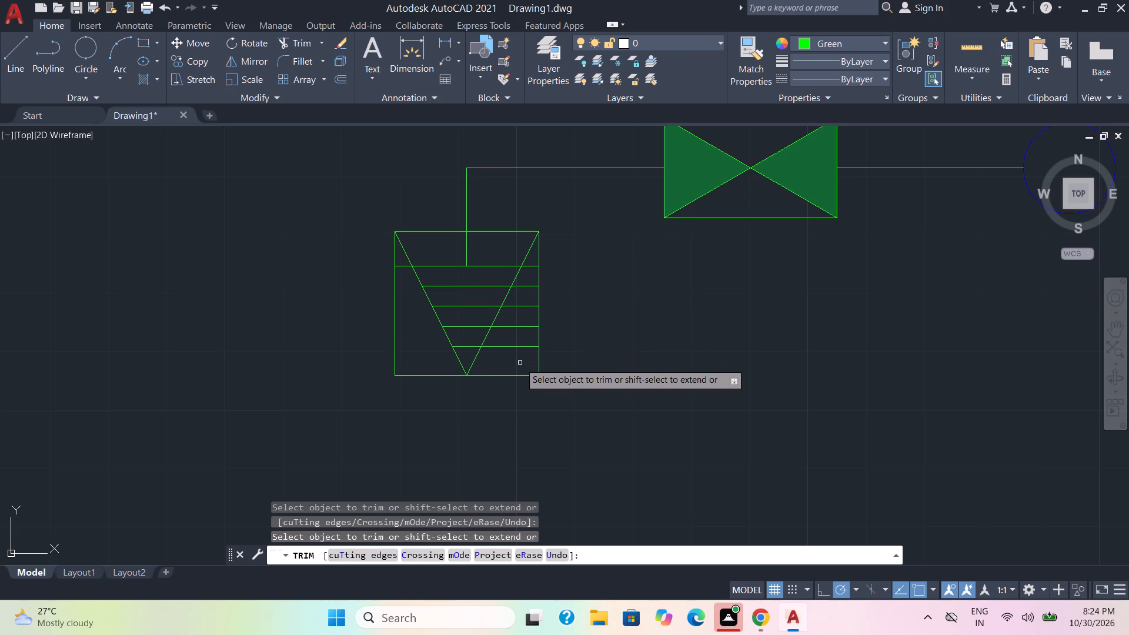
Trim the horizontal lines back to the V, removing the pieces outside both of its legs.
click(513, 361)
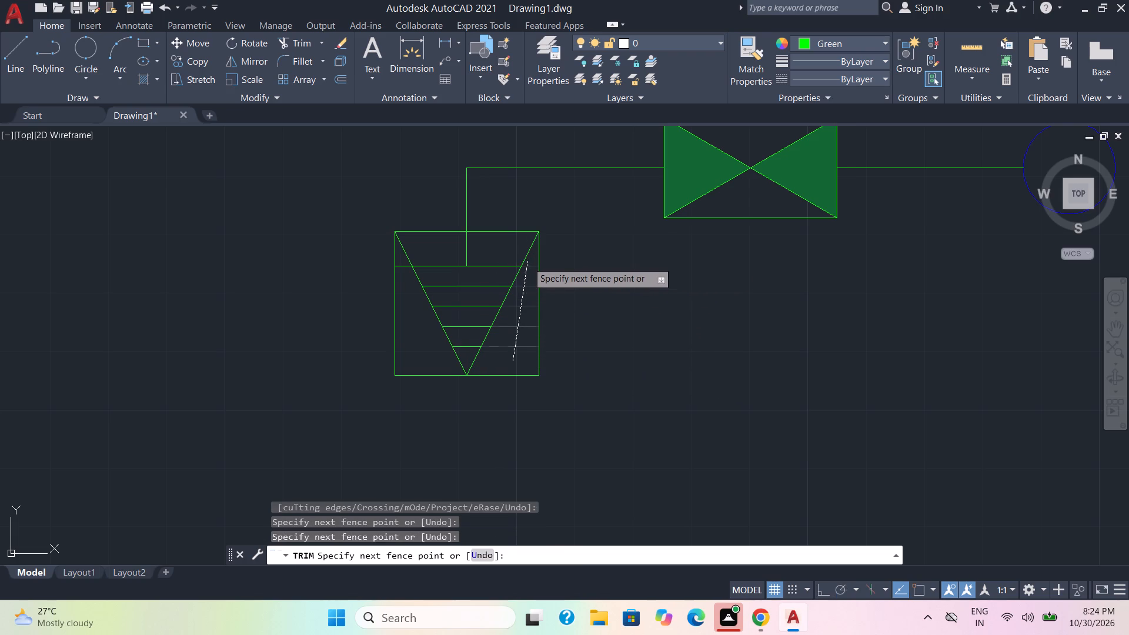
click(527, 262)
click(407, 282)
click(402, 256)
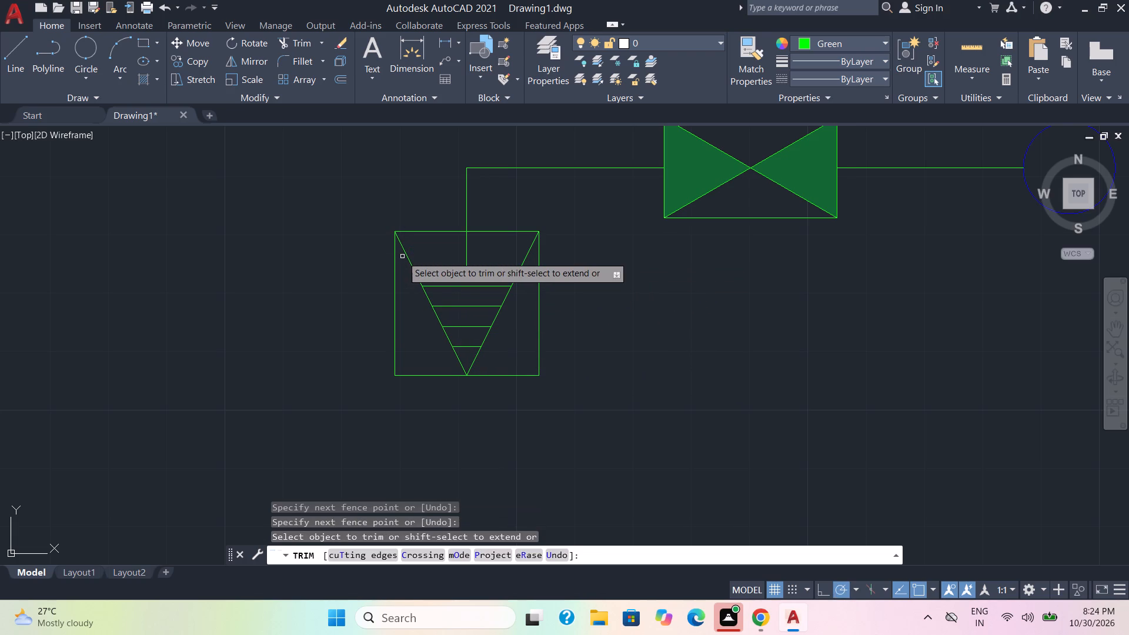
key(Escape)
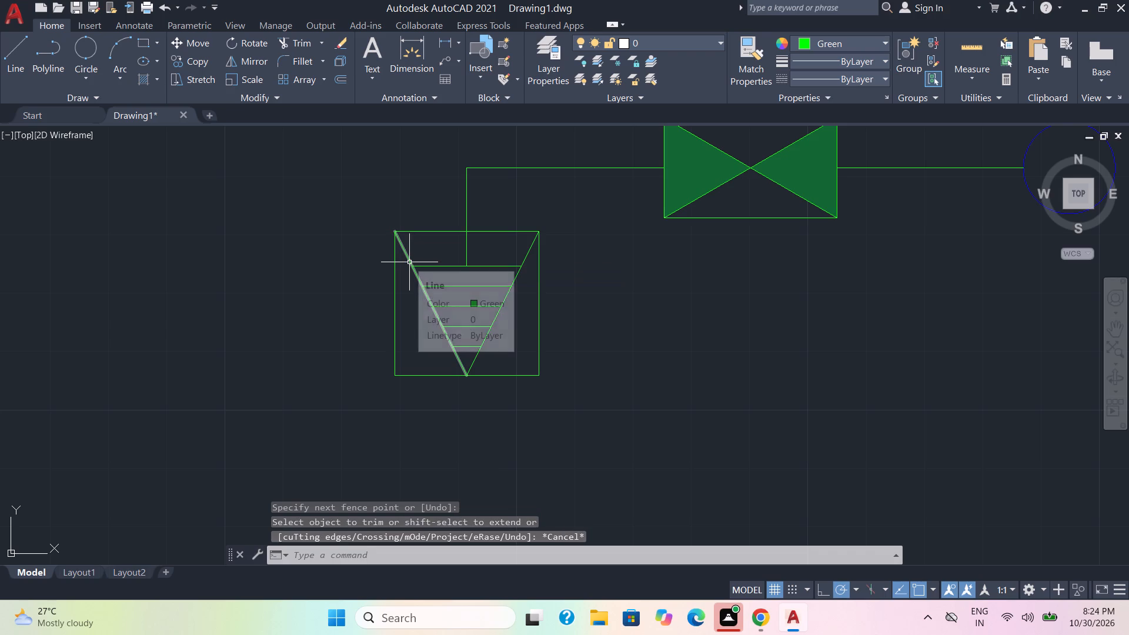
Delete the two V lines and the construction square around the ground symbol.
click(409, 262)
click(526, 258)
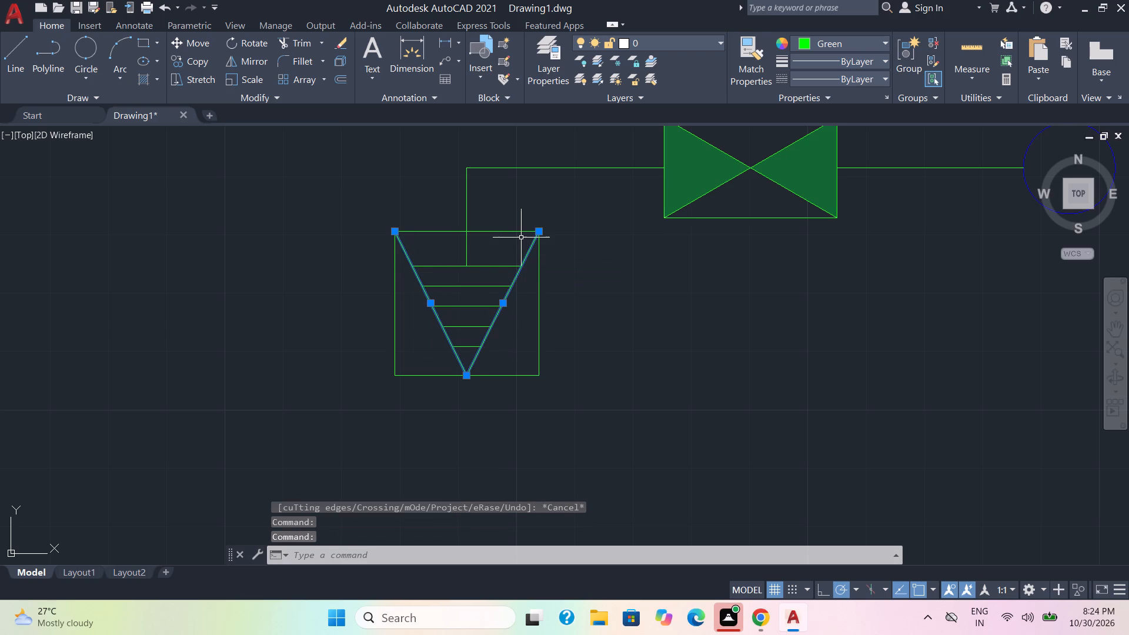
click(520, 231)
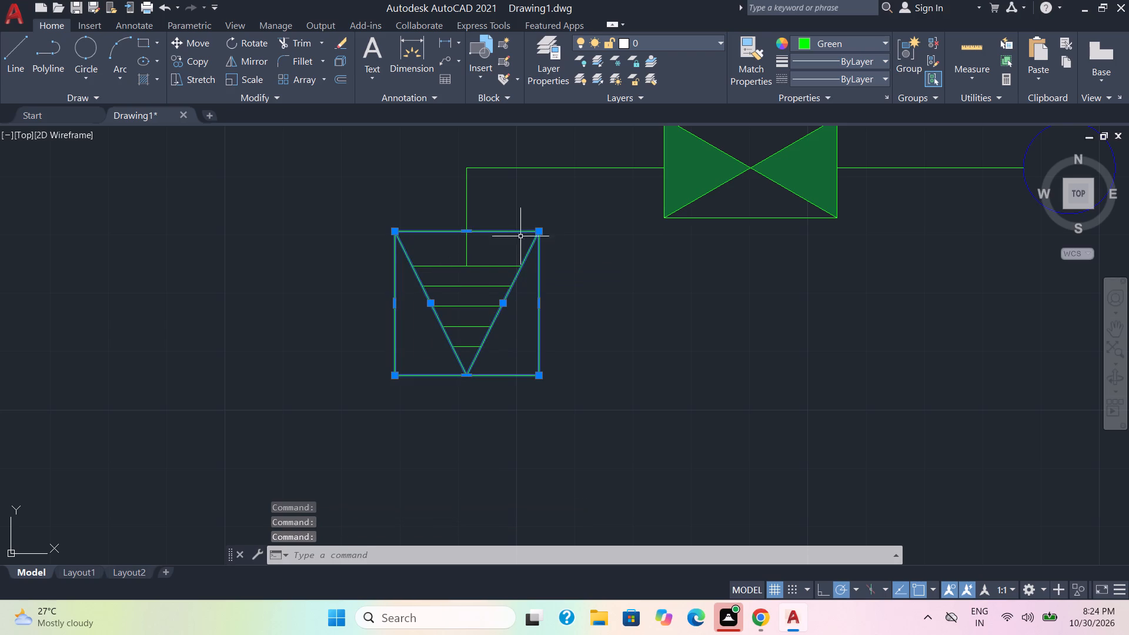
key(Delete)
Draw a vertical line about 2 units long downward from the bottom of the blue circle beside the filled symbol.
scroll(536, 333, down, 2)
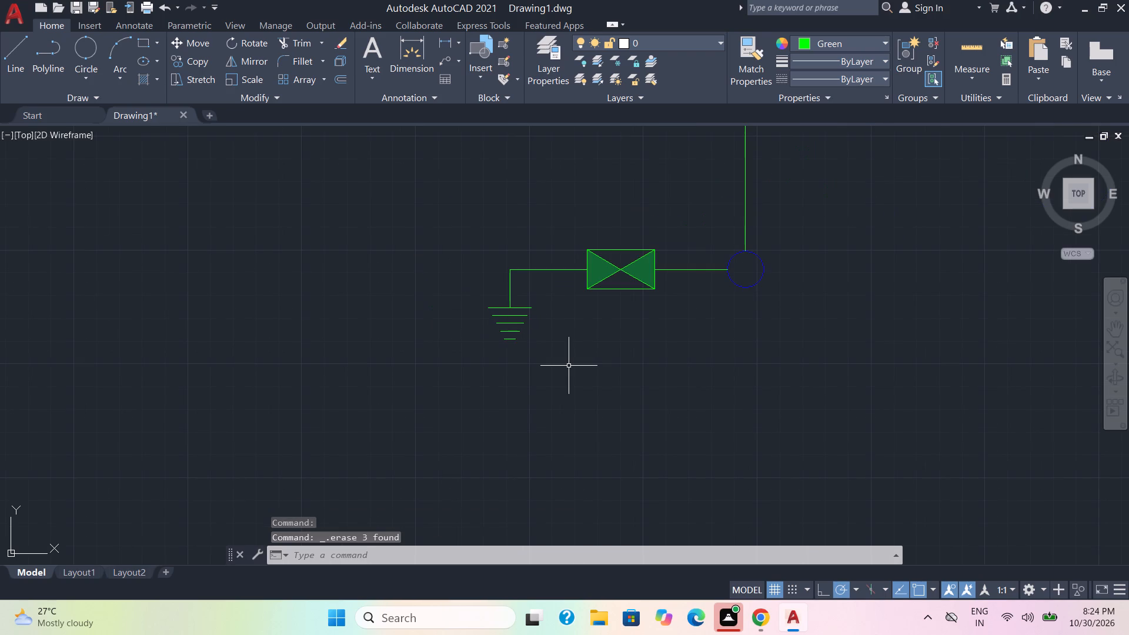
middle_drag(579, 383, 407, 351)
scroll(460, 376, down, 1)
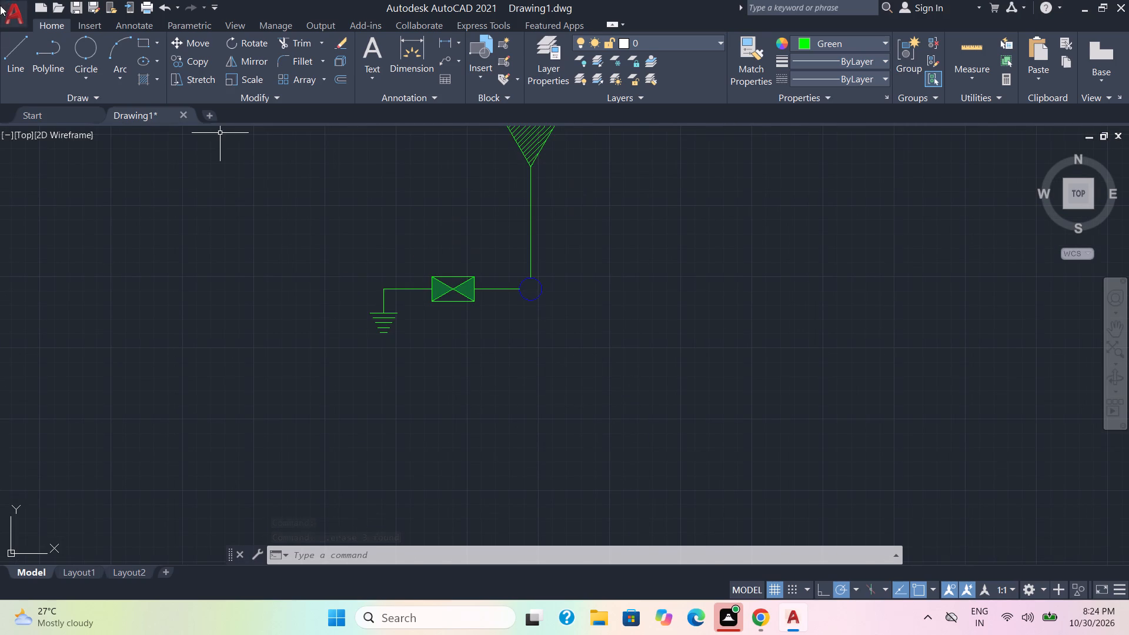
click(15, 59)
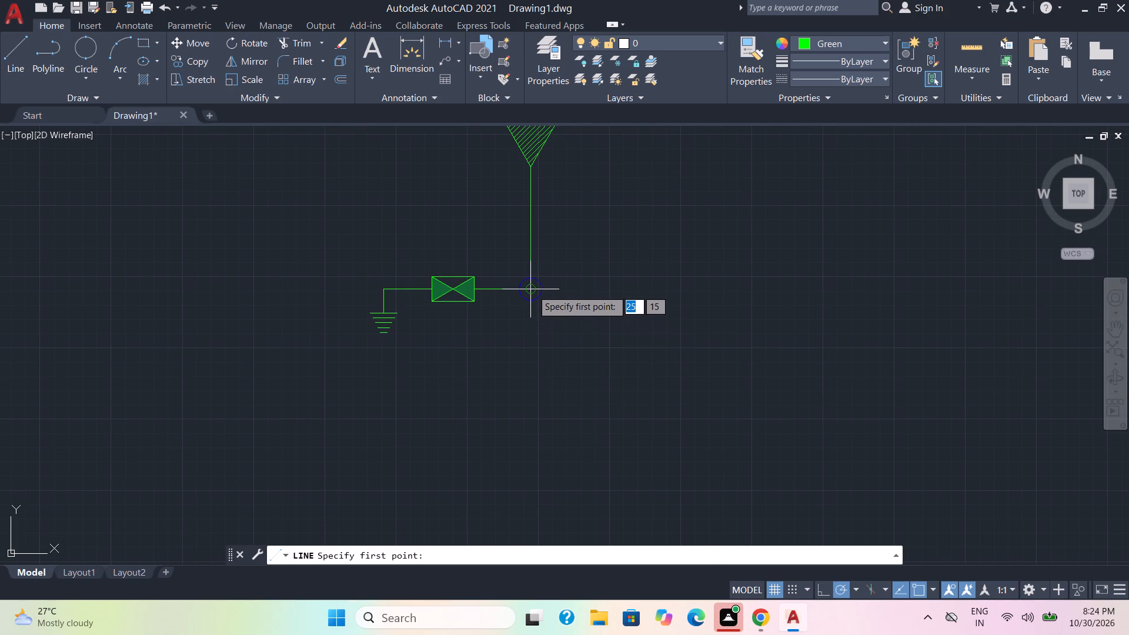
click(532, 300)
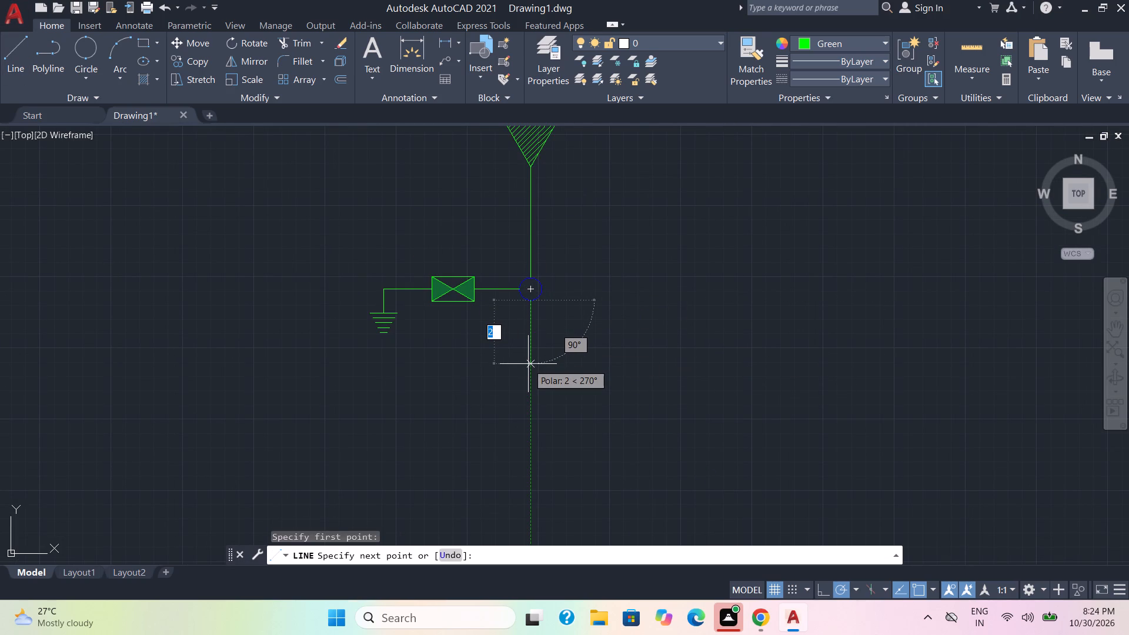
click(528, 368)
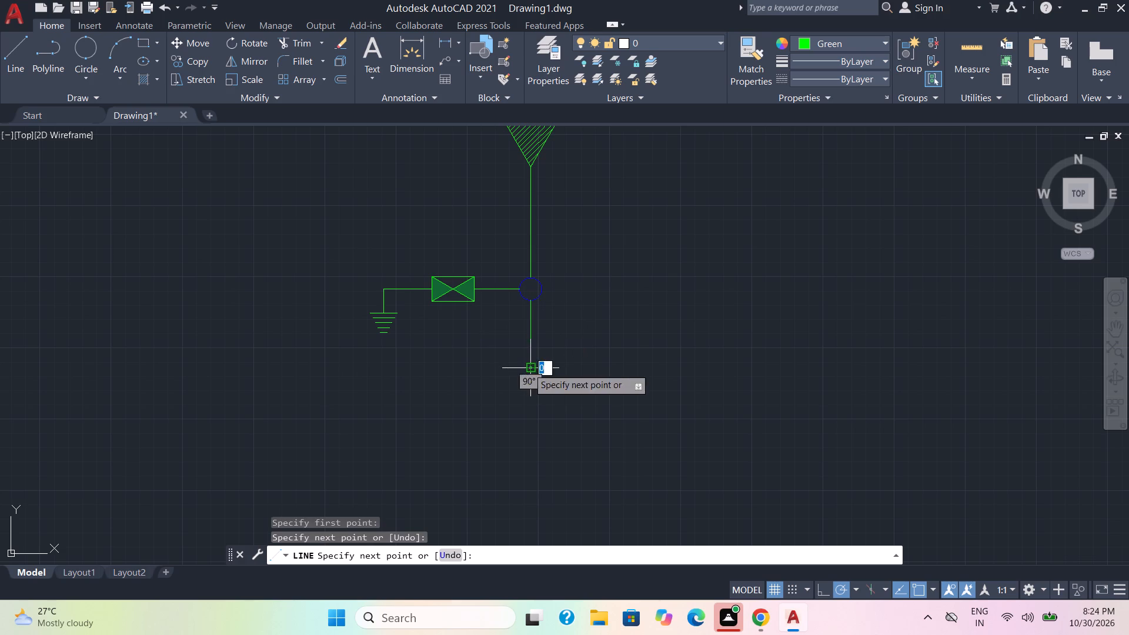
middle_drag(569, 396, 534, 274)
key(space)
Draw a vertical line about 3 units long, starting about 2 units directly below the previous line's lower end.
key(space)
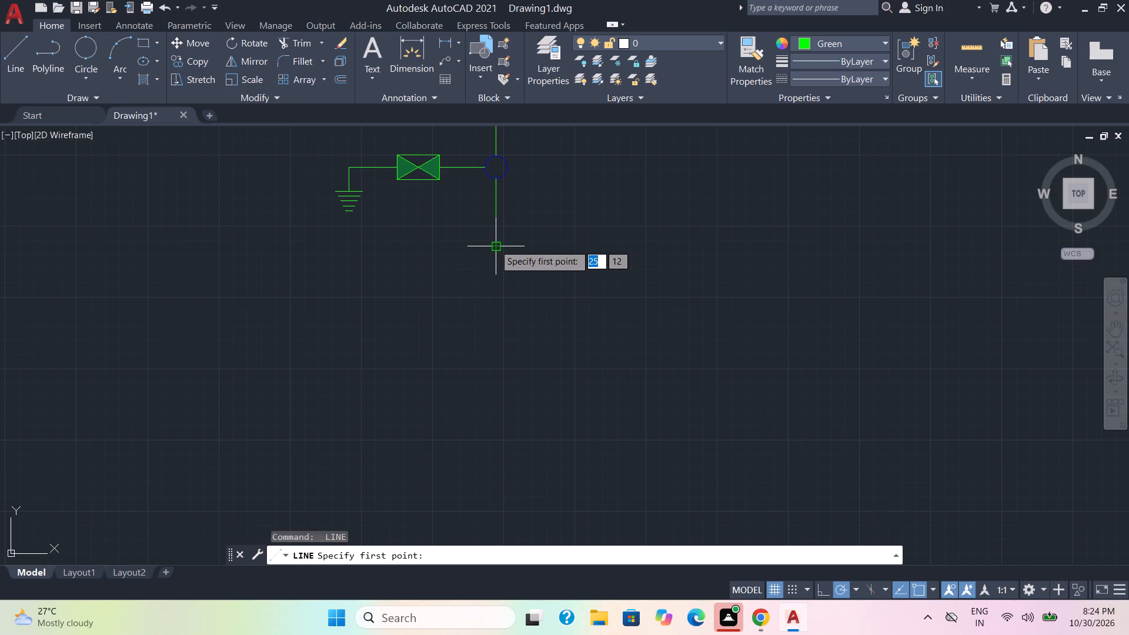
click(496, 292)
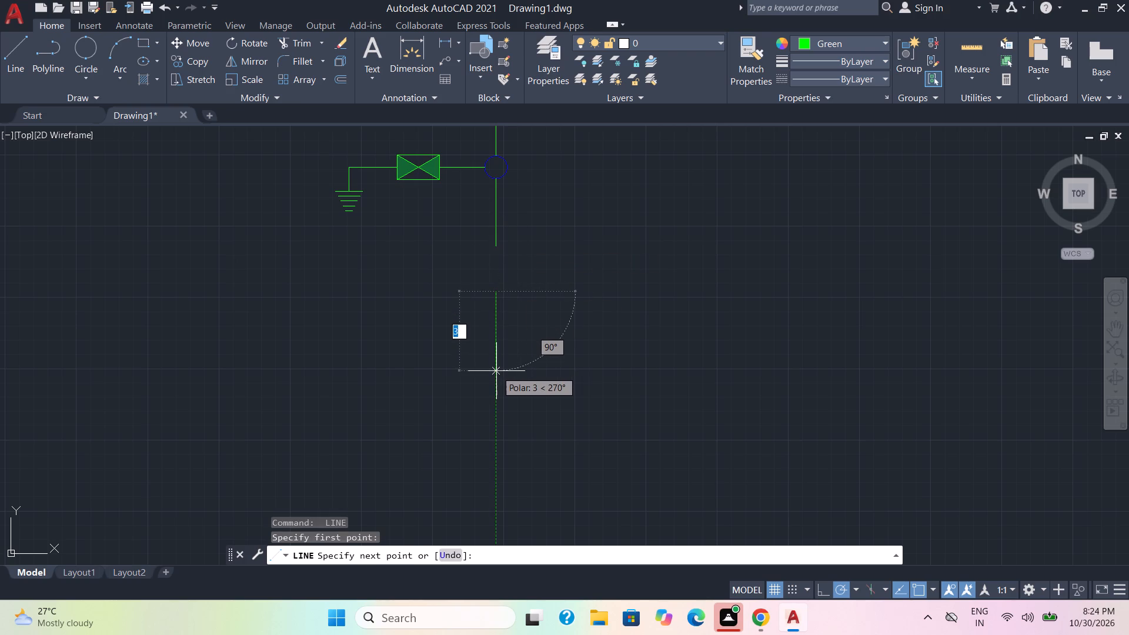
click(496, 375)
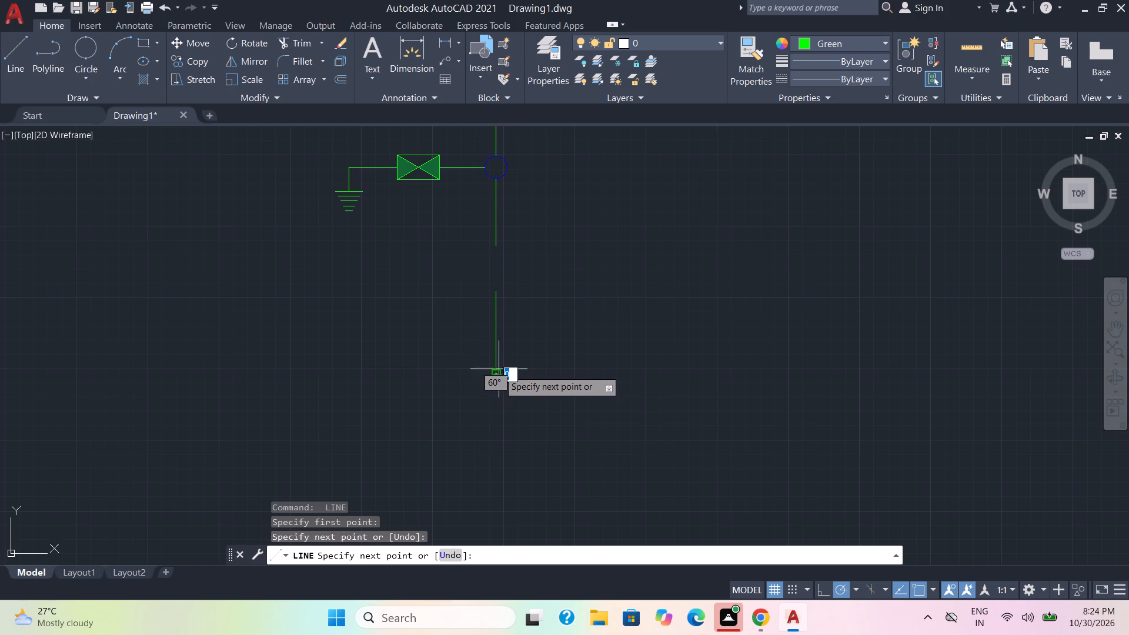
key(Escape)
Draw a 45° line from the lower vertical line's top end up to the right, level with the upper line's bottom end.
key(space)
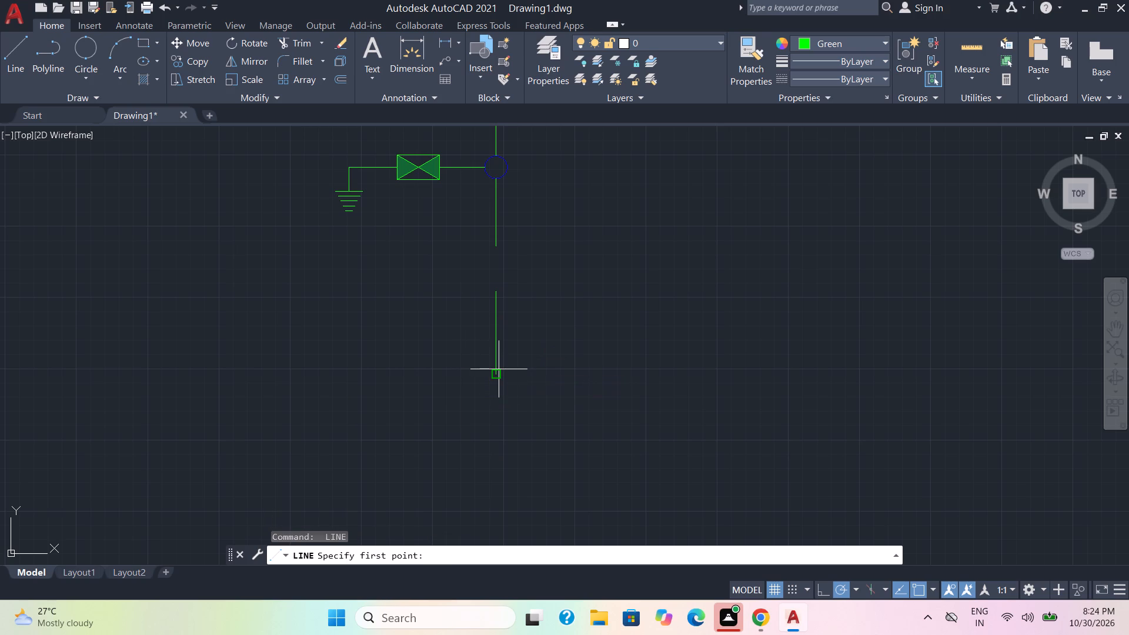
click(495, 292)
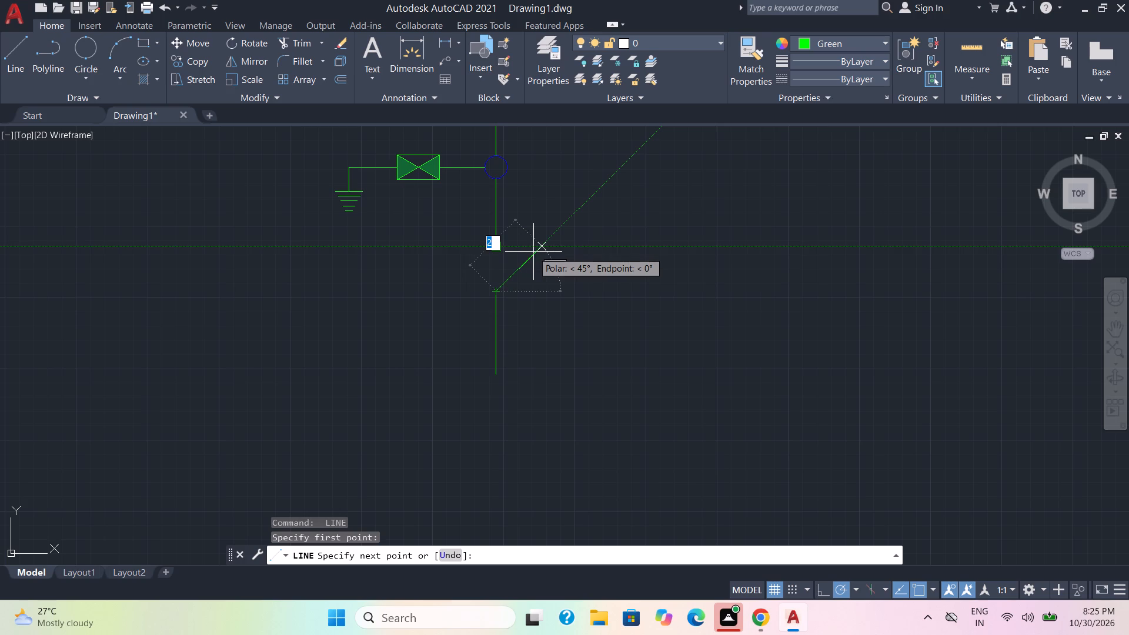
click(536, 252)
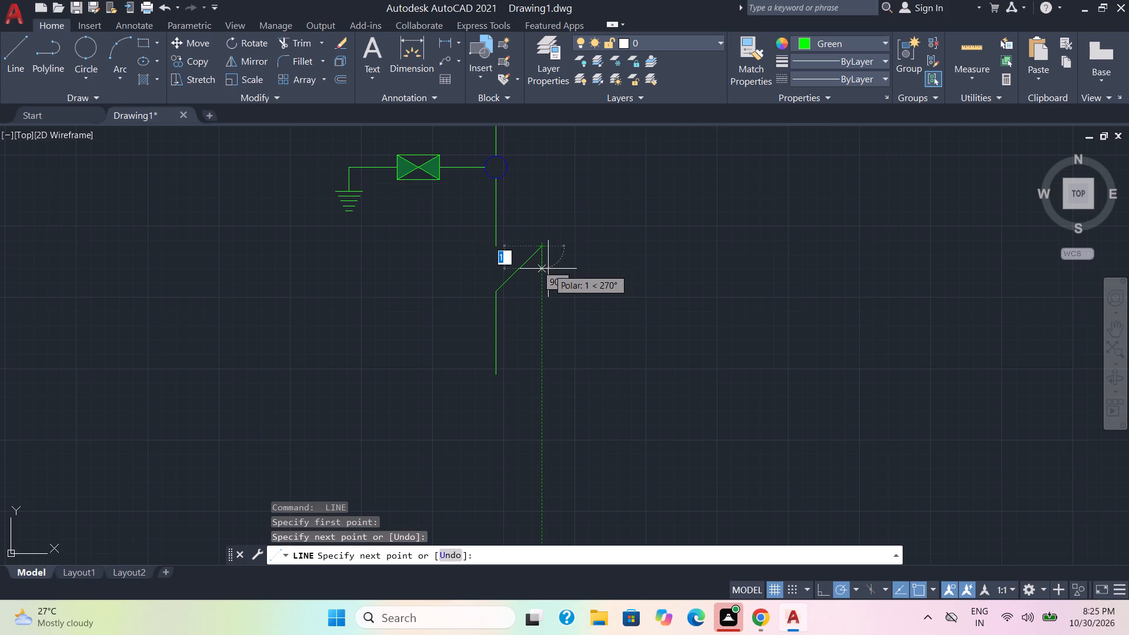
key(Escape)
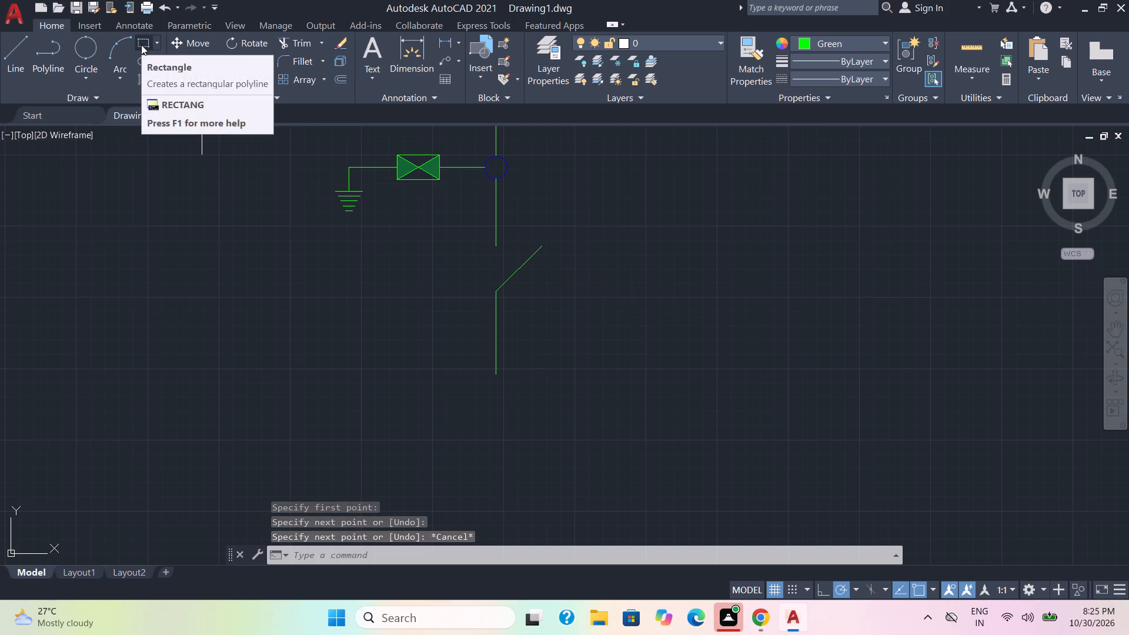
Draw a three-sided narrow box about 2 units long on the diagonal's upper-left side, with both ends perpendicular to the diagonal.
click(141, 45)
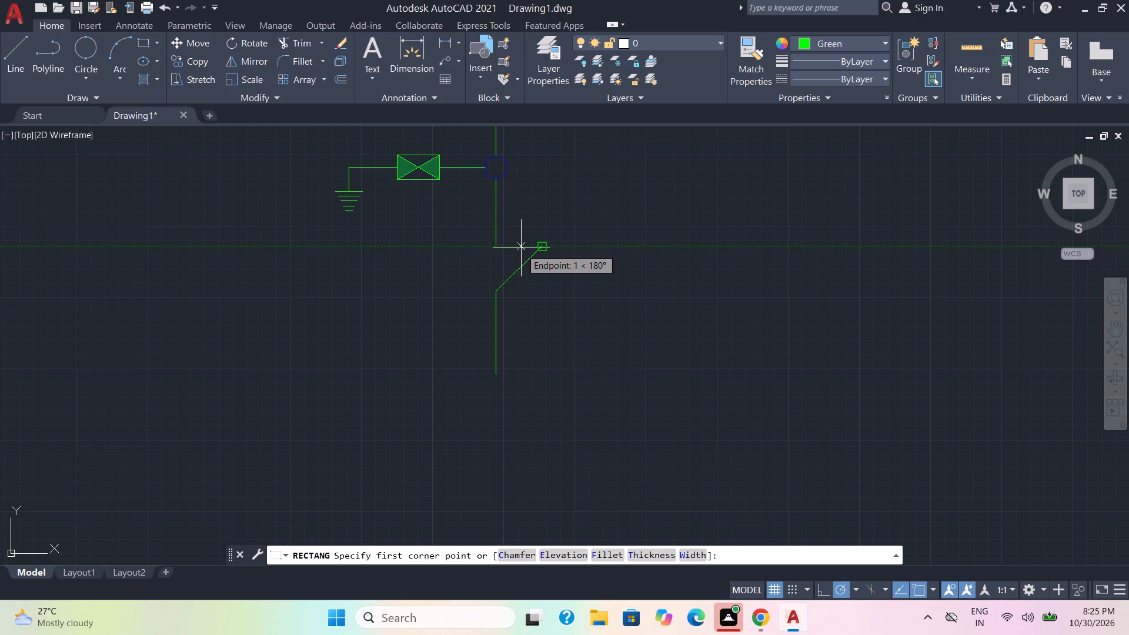
key(Escape)
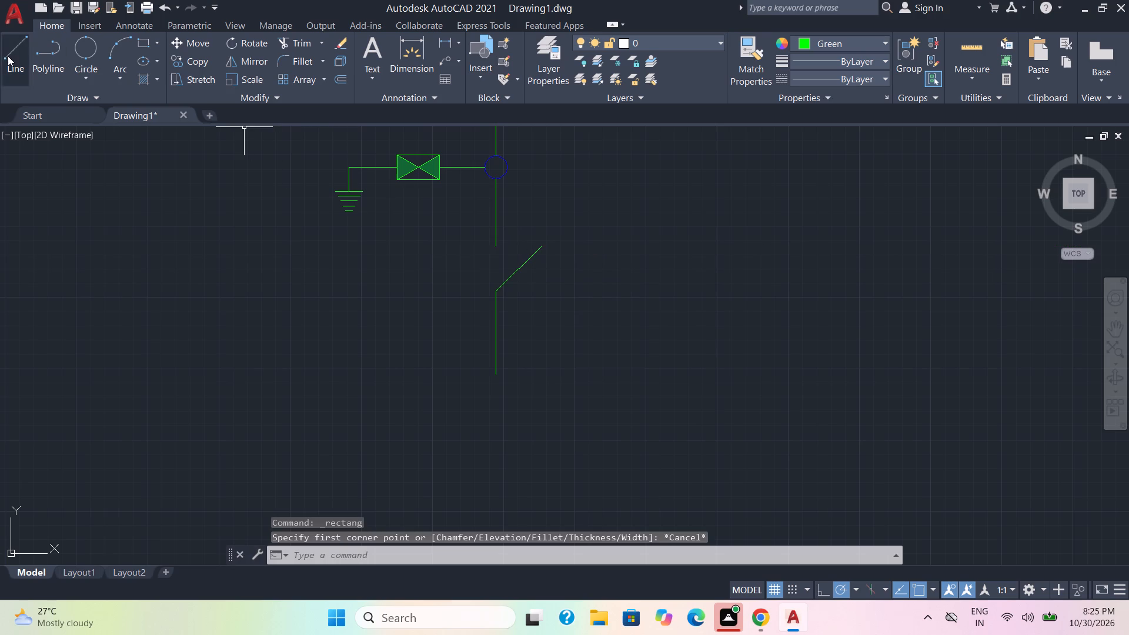
click(8, 56)
scroll(642, 322, up, 1)
scroll(594, 298, up, 1)
middle_drag(593, 298, 598, 401)
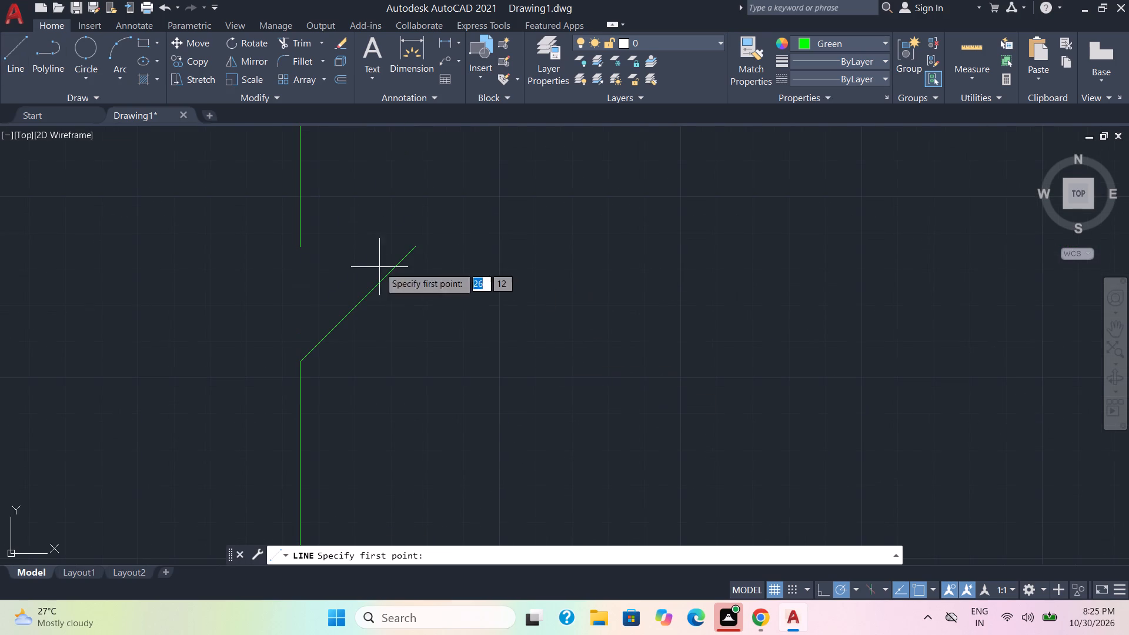
click(315, 346)
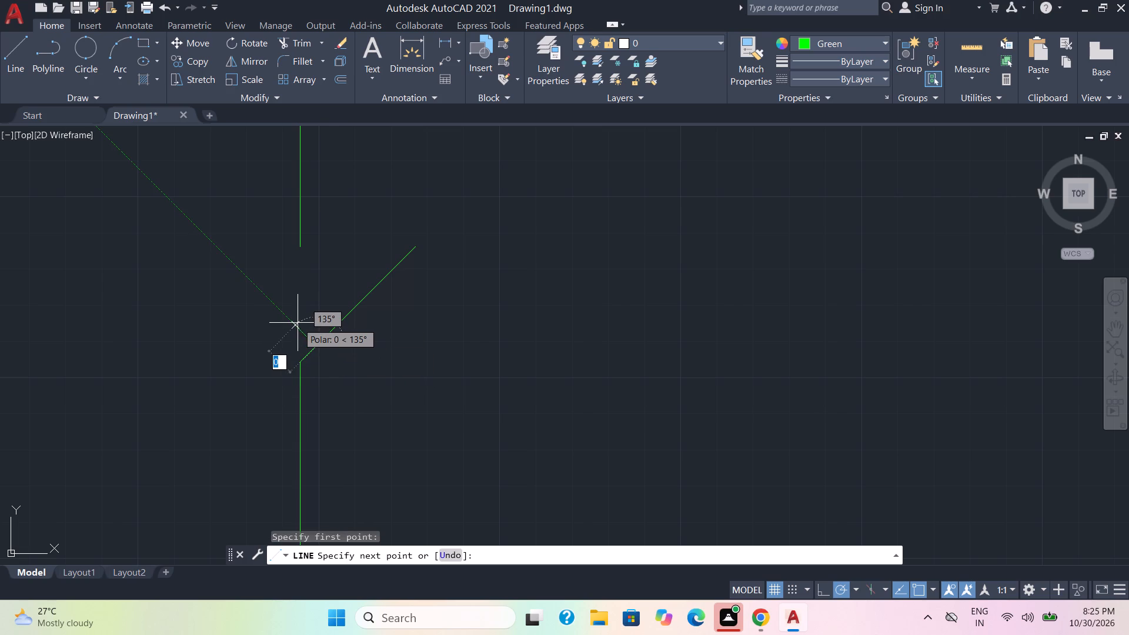
click(298, 323)
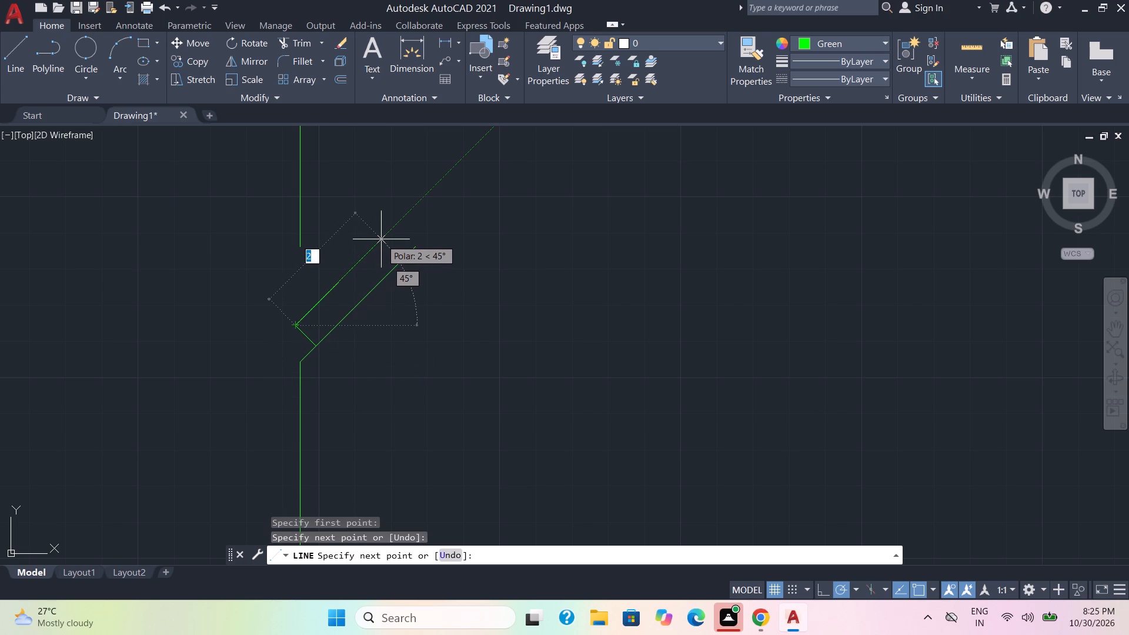
click(381, 239)
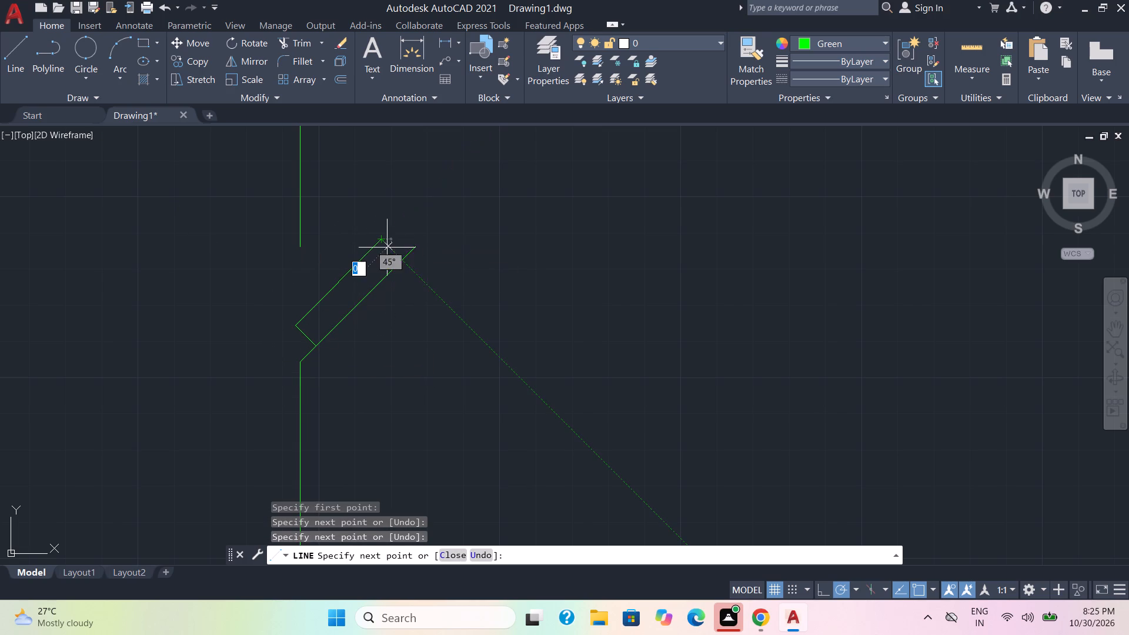
click(401, 261)
key(Escape)
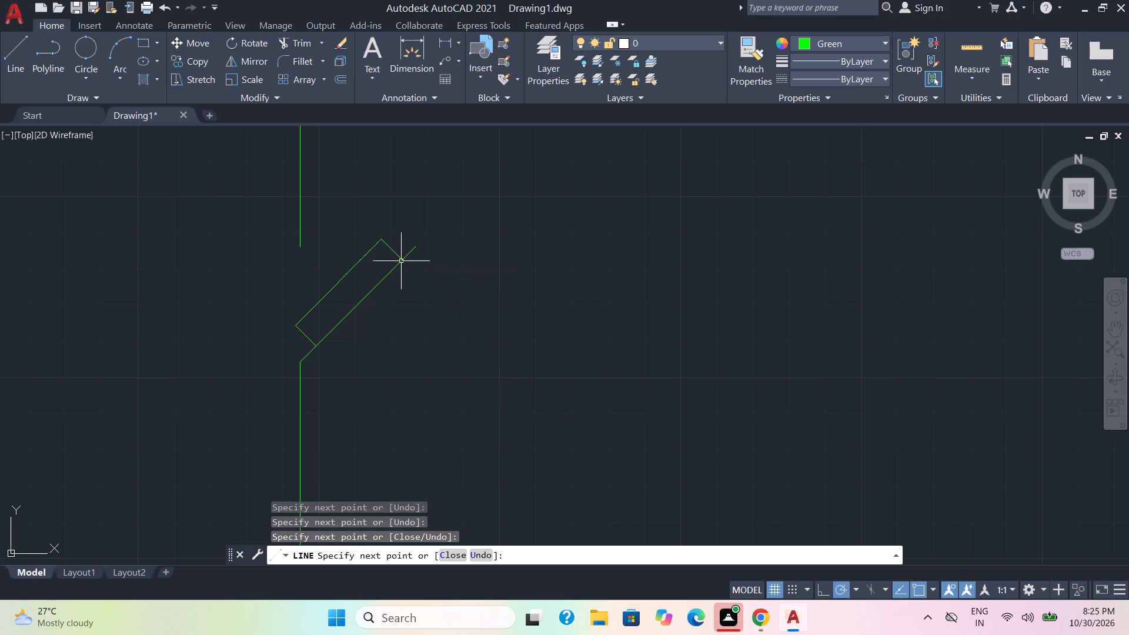
Mirror the box's three lines about the diagonal line, keeping the originals.
click(306, 343)
click(288, 305)
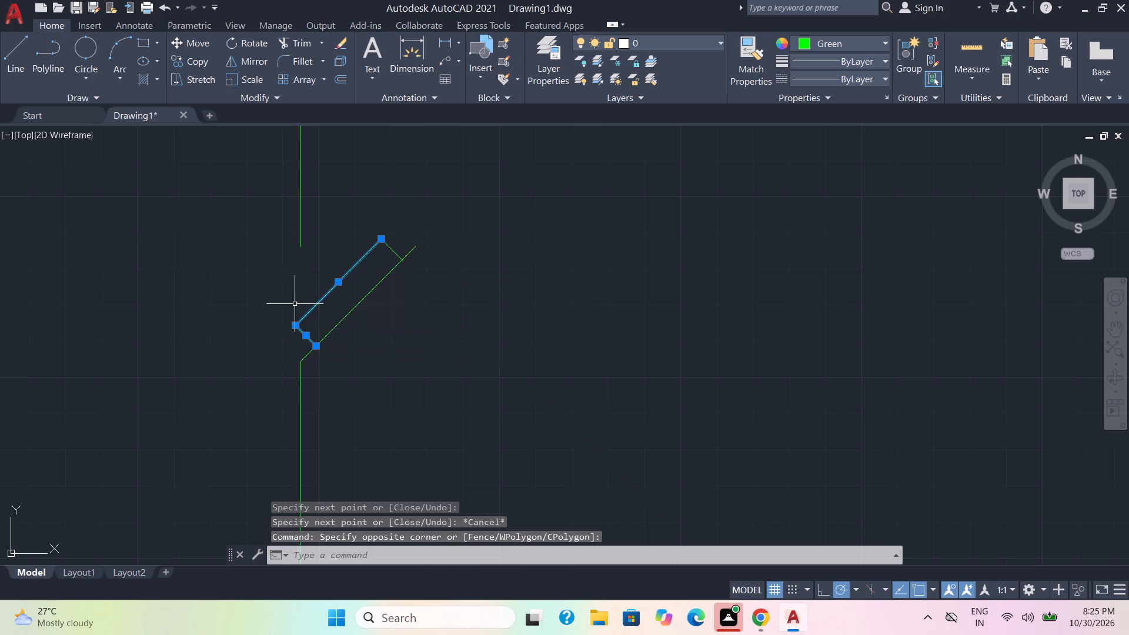
click(385, 256)
click(388, 240)
click(386, 254)
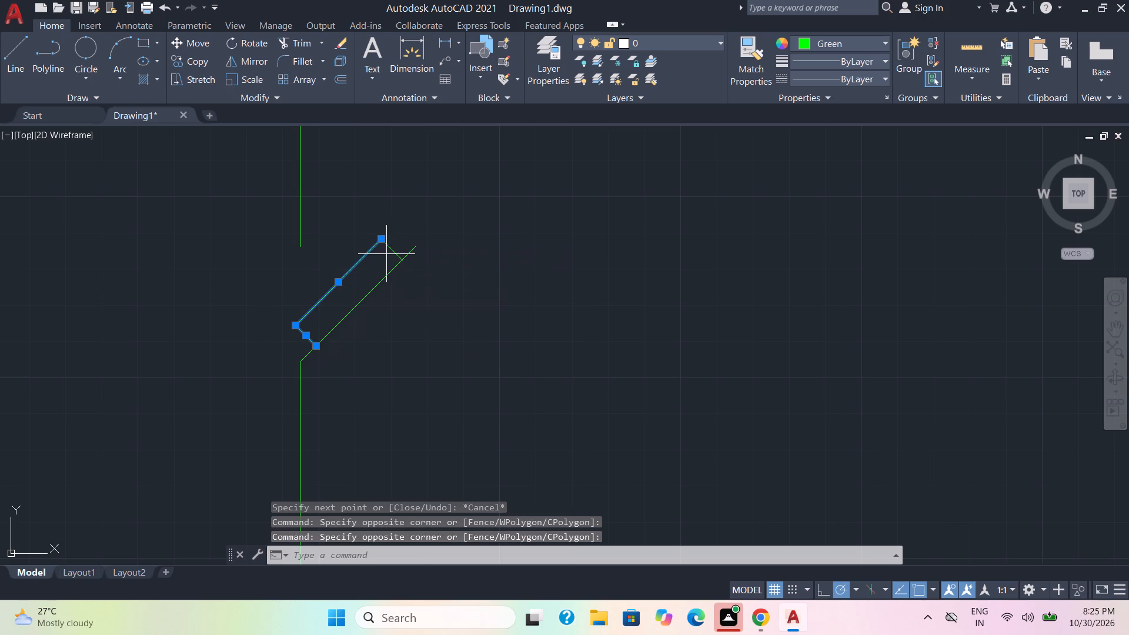
click(372, 226)
click(248, 59)
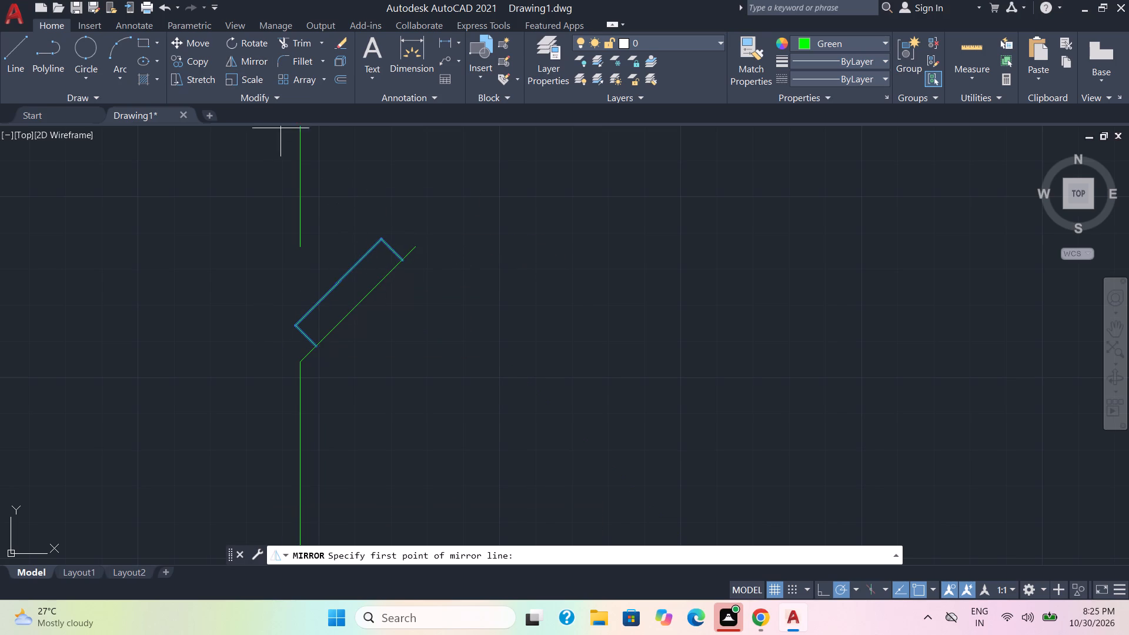
click(314, 344)
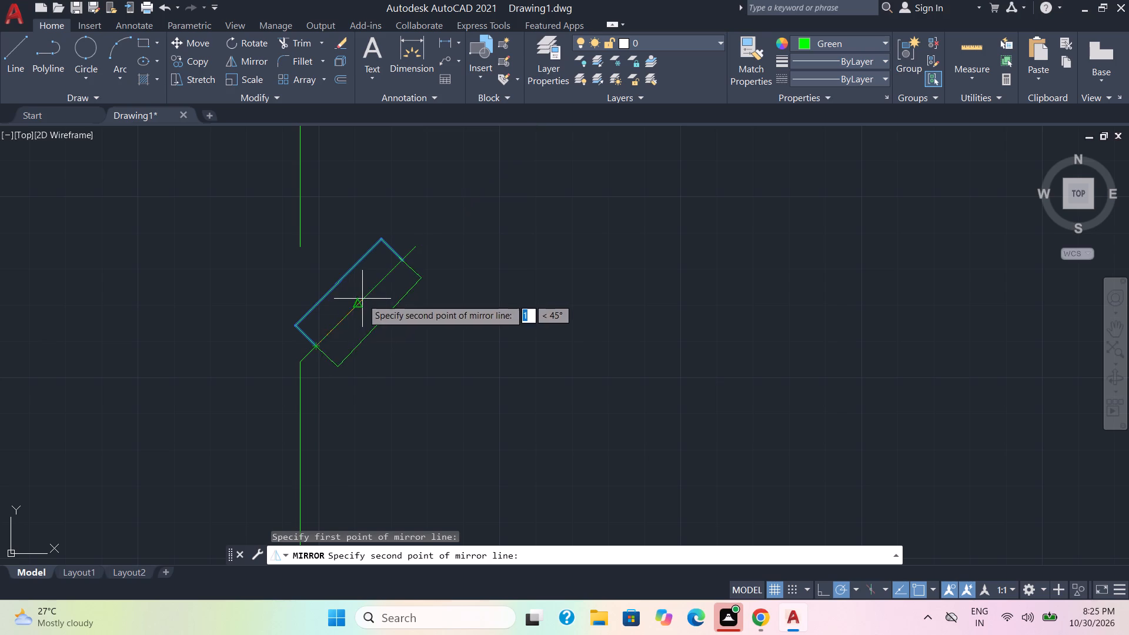
click(373, 283)
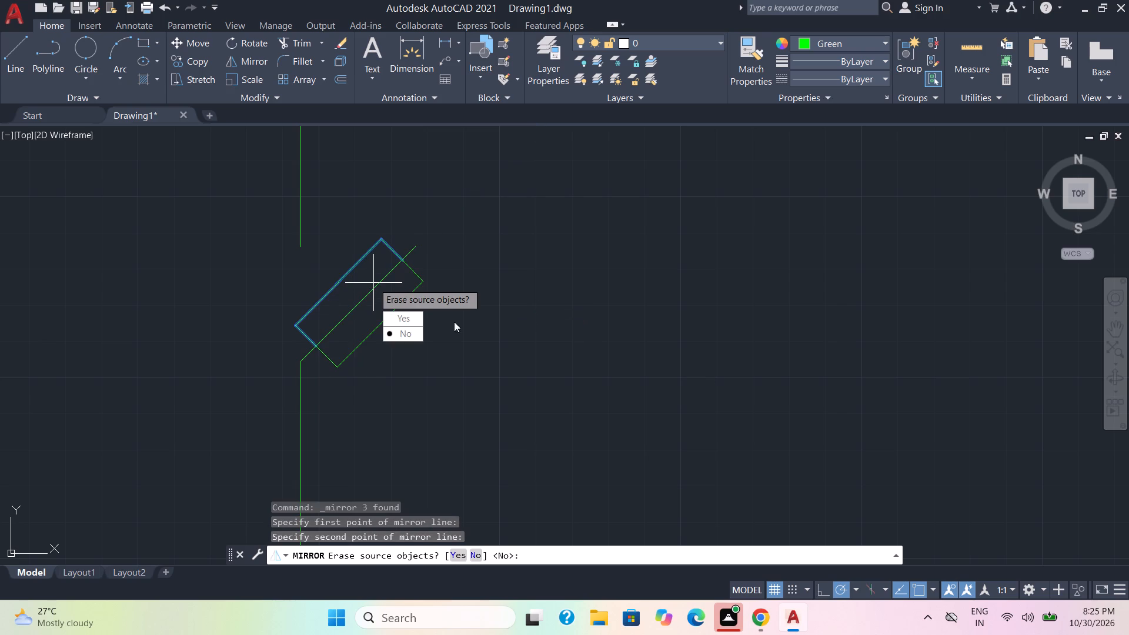
drag(407, 333, 373, 283)
Extend the lower vertical line below the fuse-switch symbol with a short line drawn straight down from its bottom end.
scroll(449, 306, down, 2)
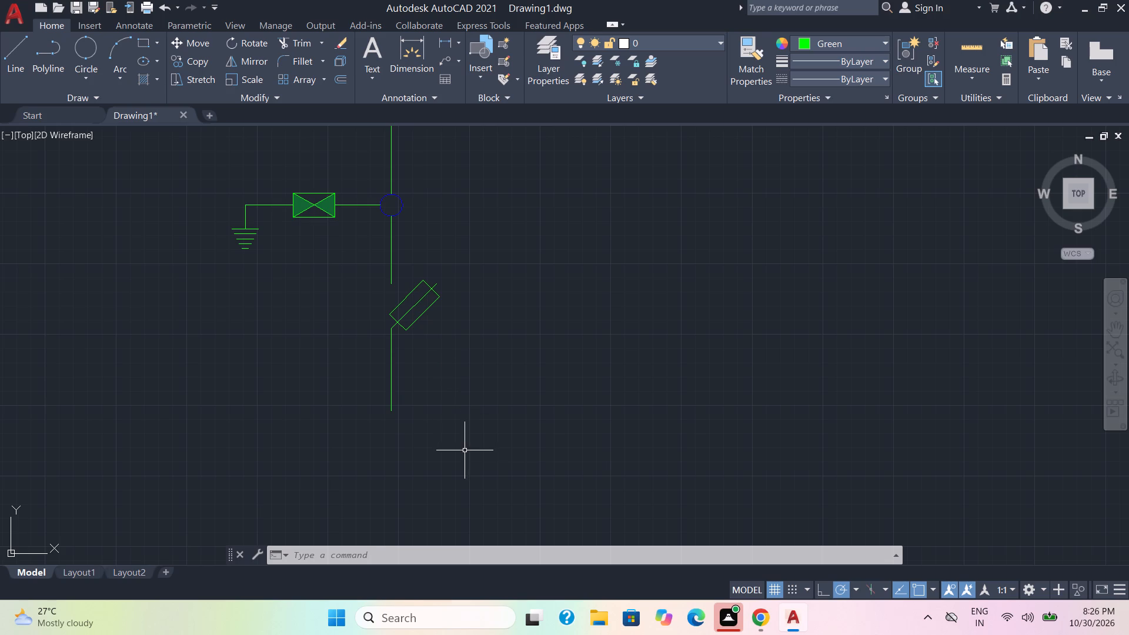
middle_drag(465, 450, 503, 340)
click(26, 51)
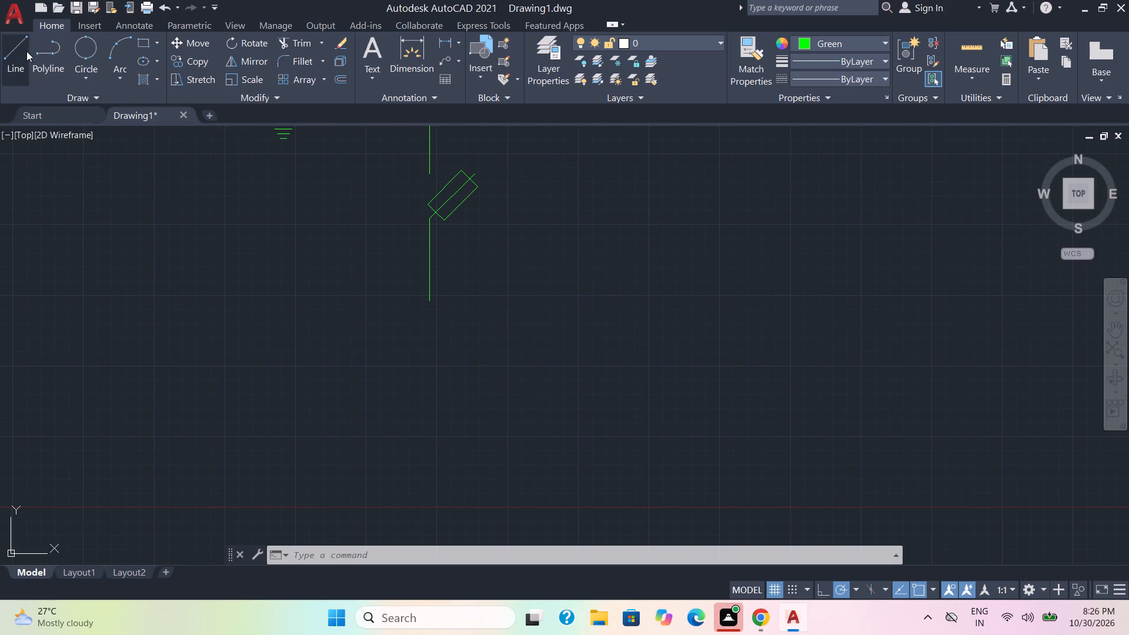
click(429, 297)
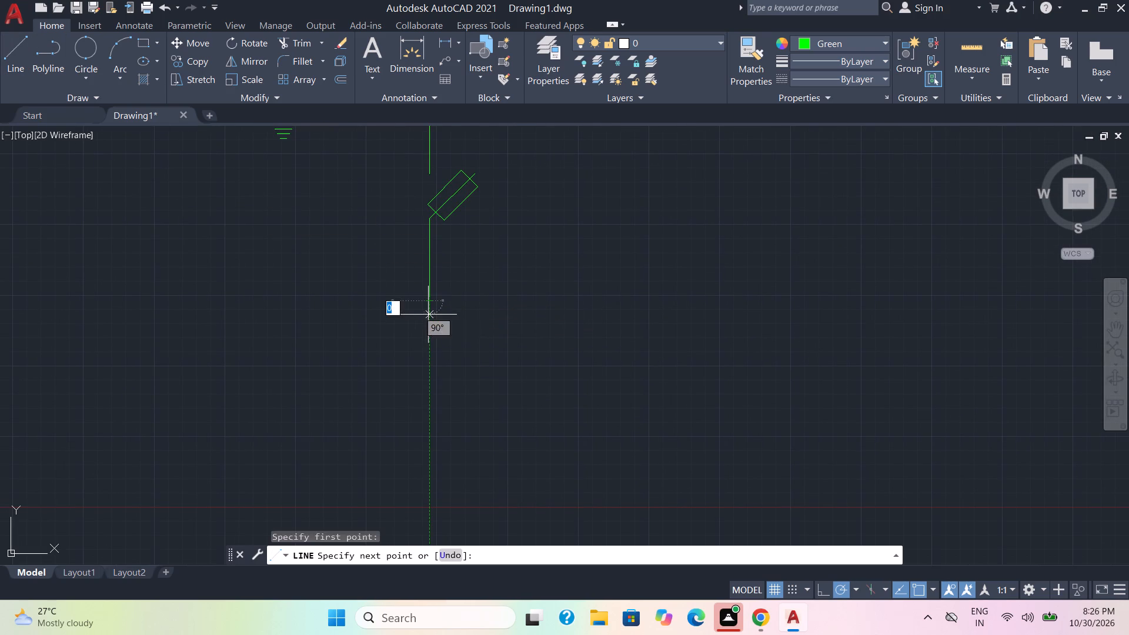
click(428, 315)
key(Escape)
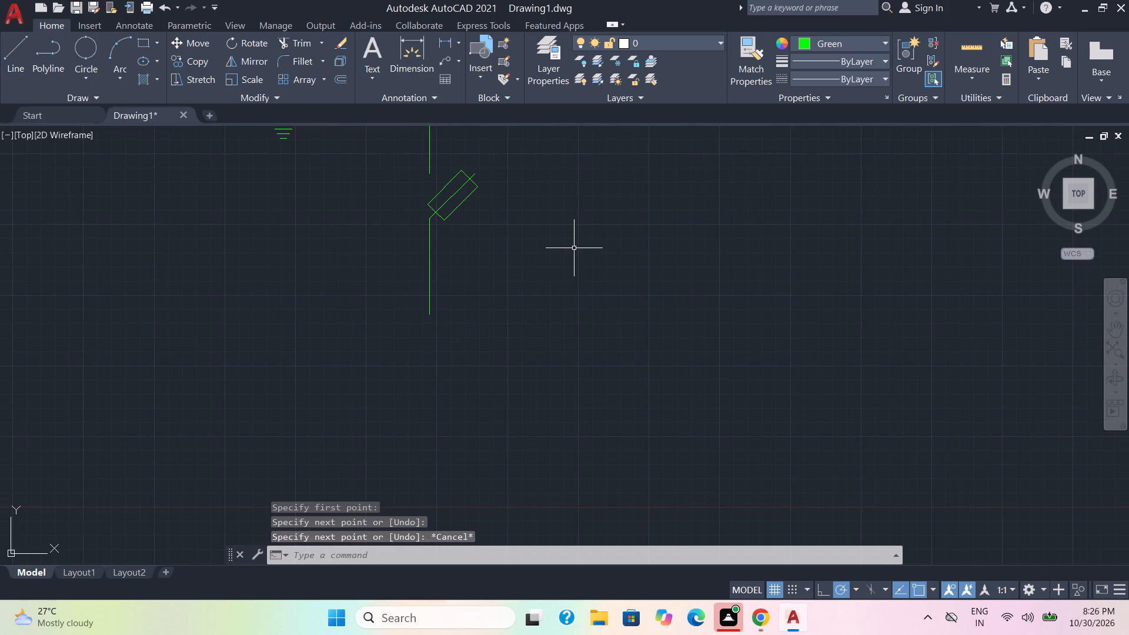
Copy the blue circle by its top point to the lower vertical line's bottom end and to a second spot 10 units below the original.
middle_drag(574, 248, 543, 426)
click(409, 273)
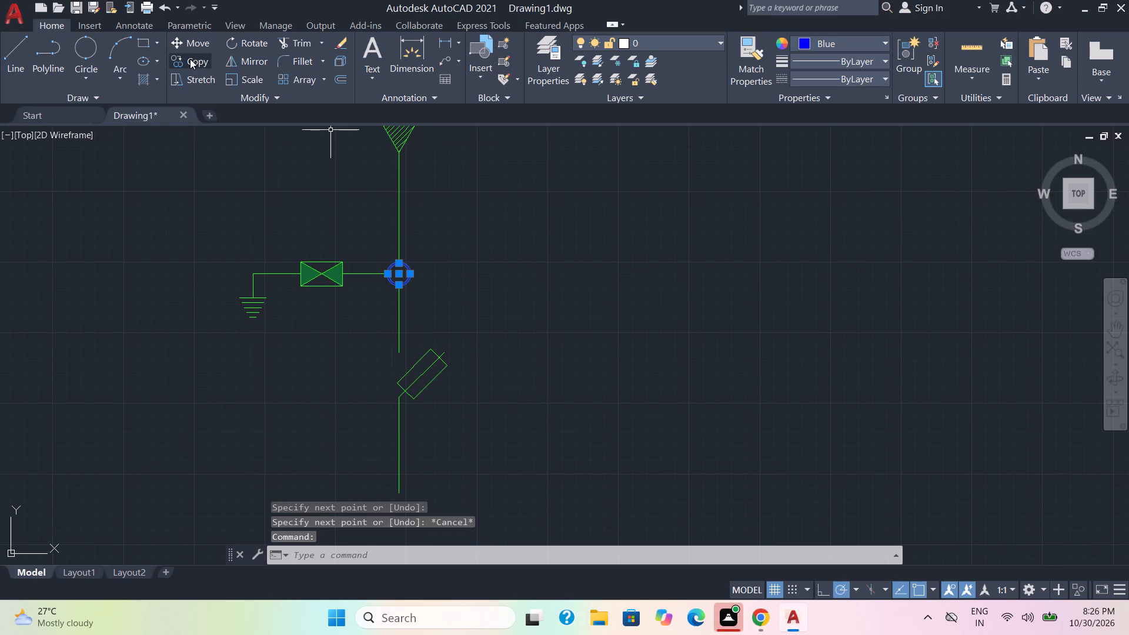
click(190, 59)
click(403, 260)
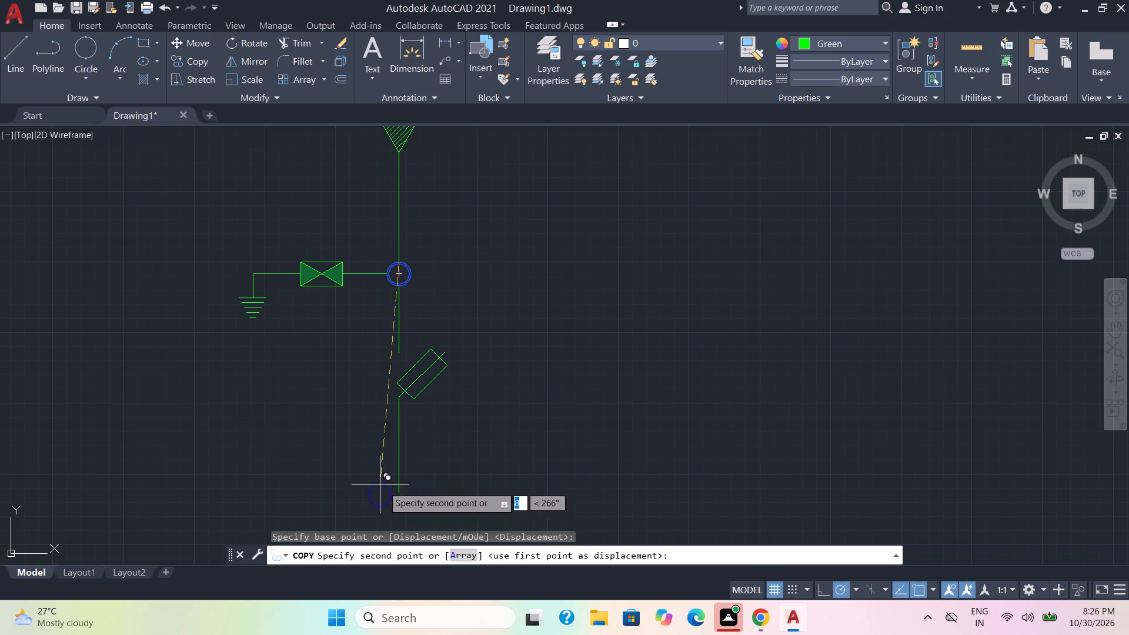
click(399, 494)
middle_drag(469, 455, 476, 152)
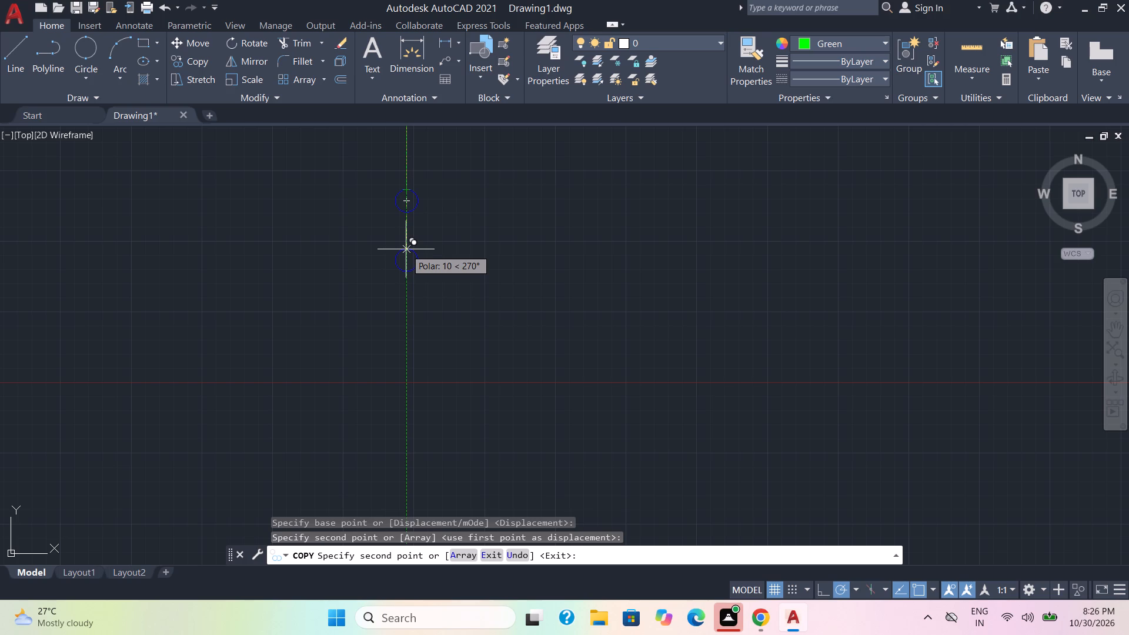
click(406, 249)
key(Escape)
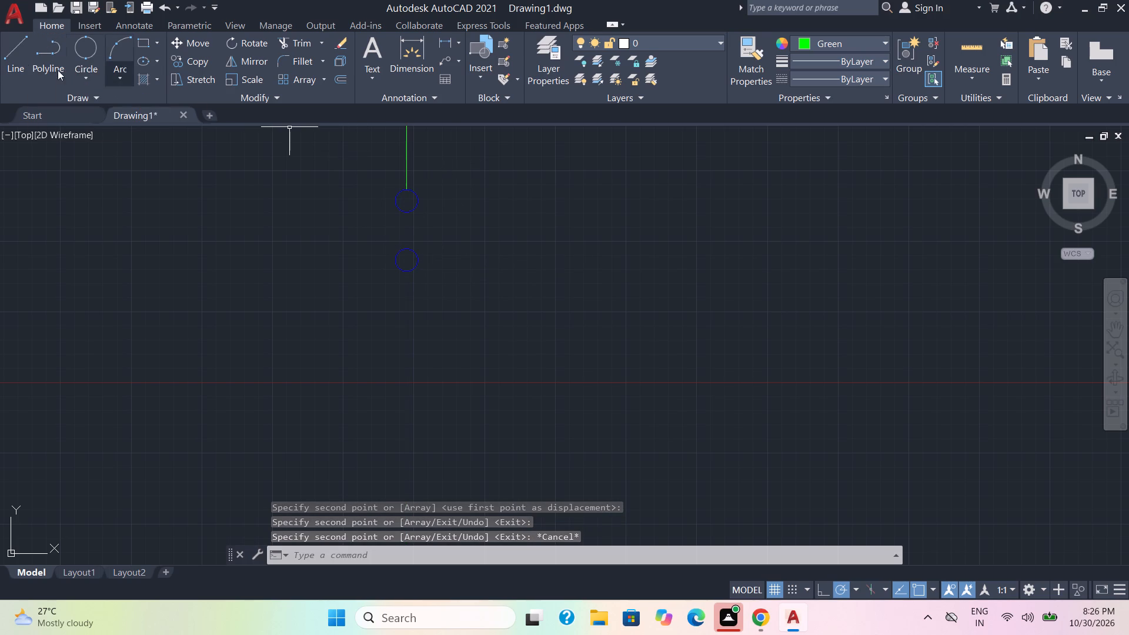
Move the lowest blue circle 2 units straight down.
click(430, 295)
click(400, 258)
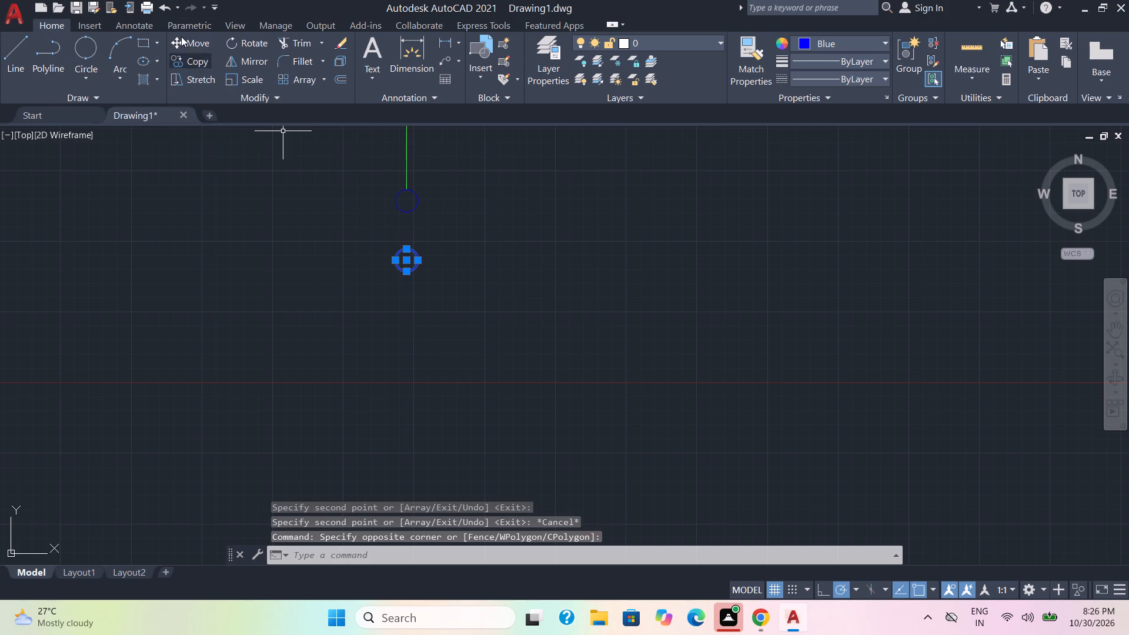
click(186, 42)
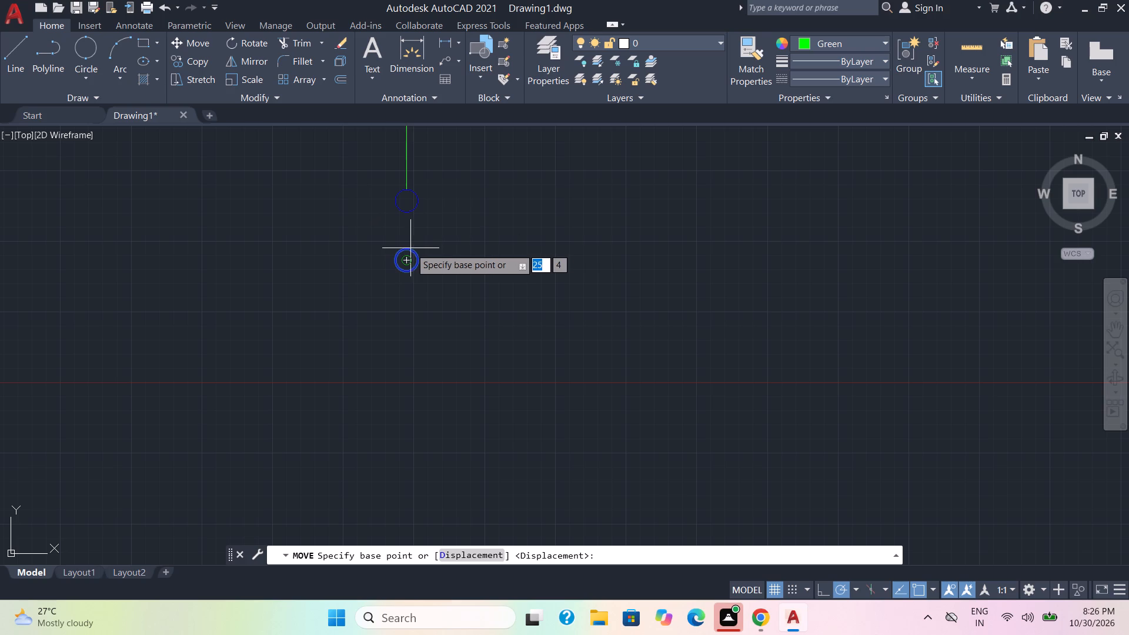
click(406, 245)
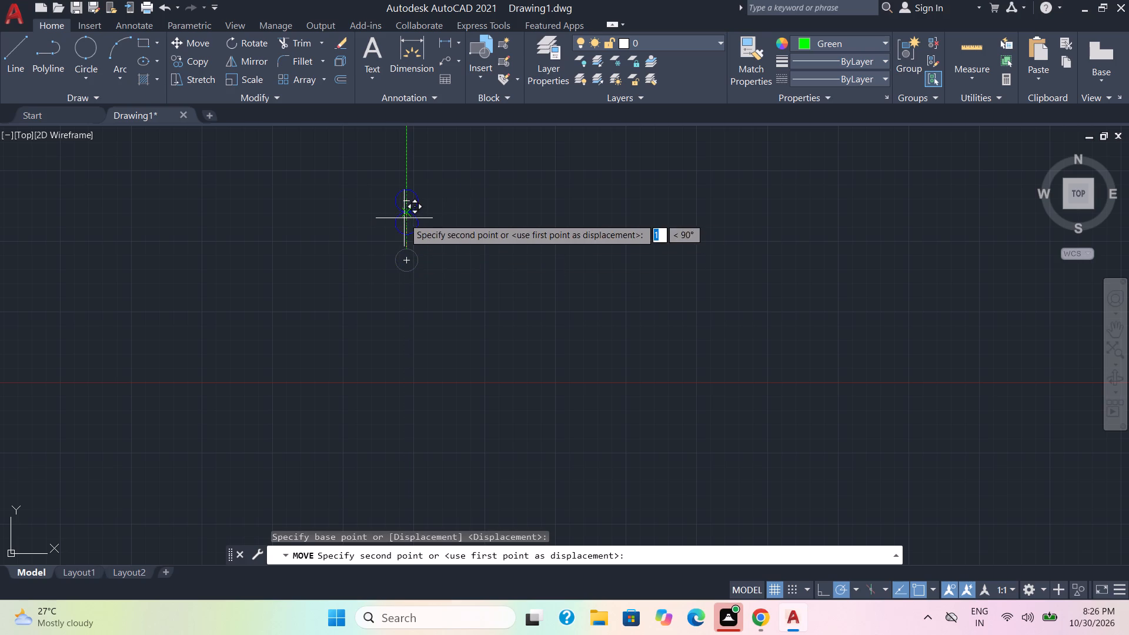
click(405, 308)
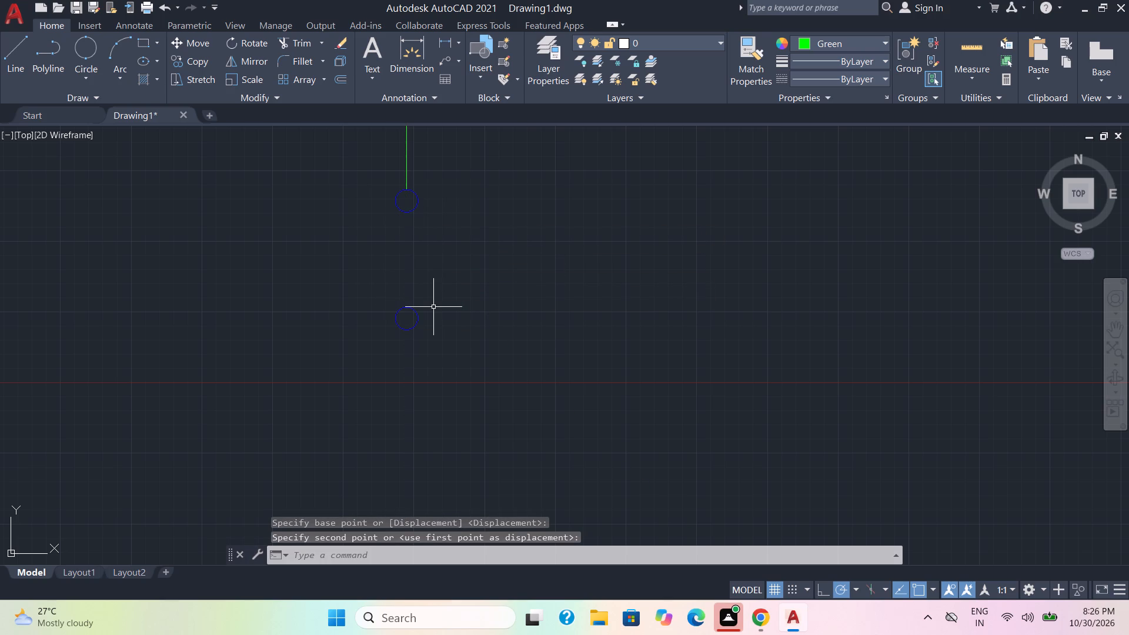
Draw a vertical line joining the bottom of the upper copied blue circle to the top of the lowest one.
click(9, 48)
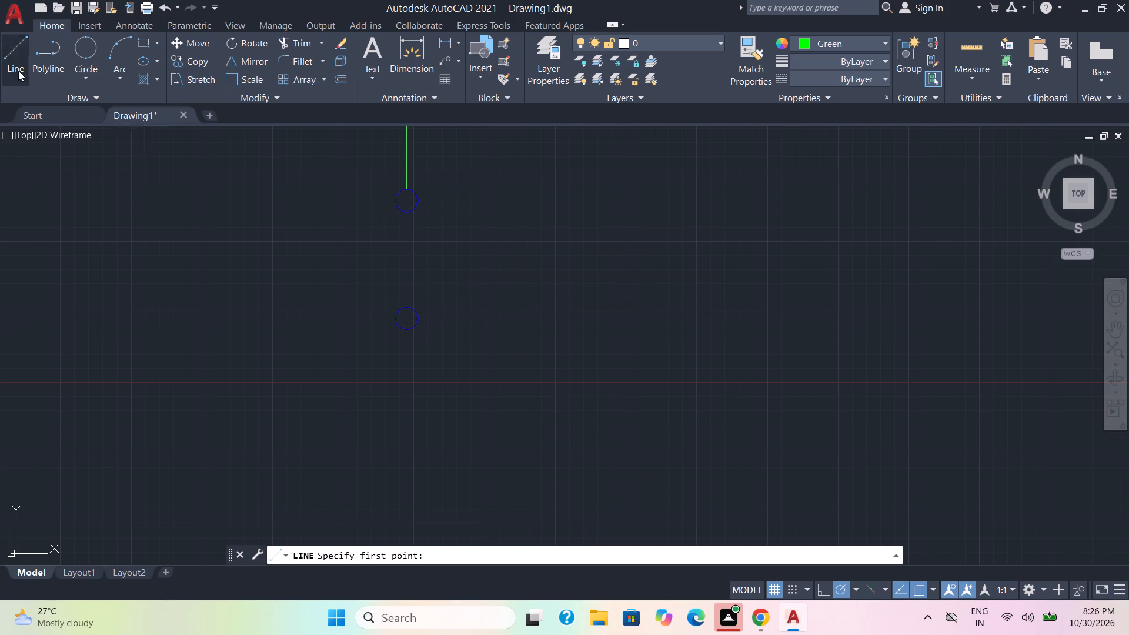
click(409, 211)
click(407, 307)
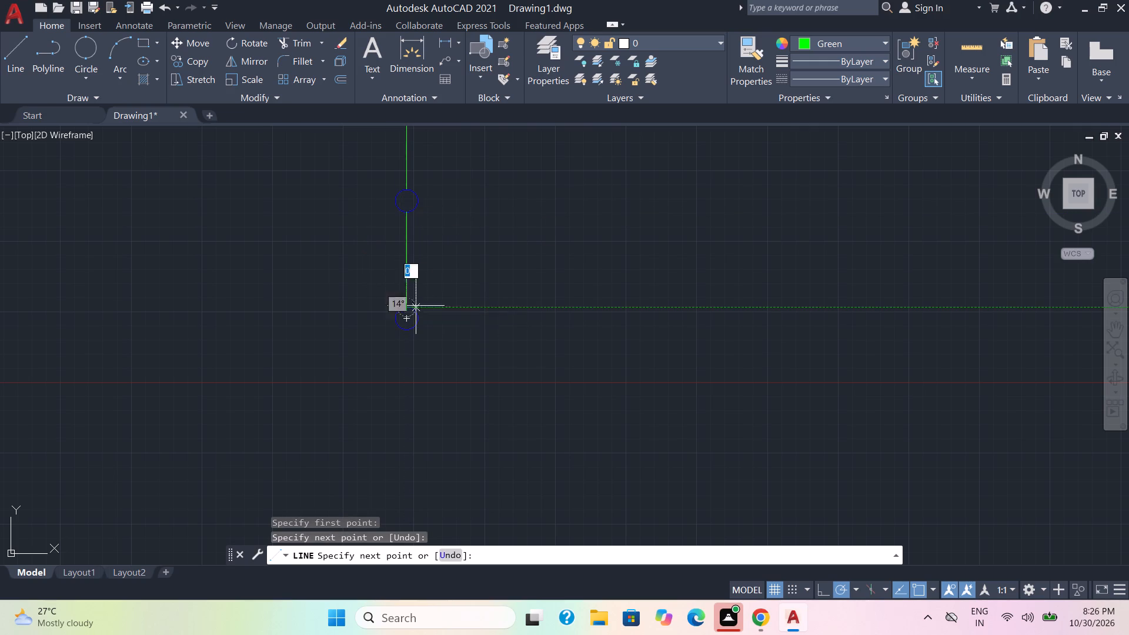
key(Escape)
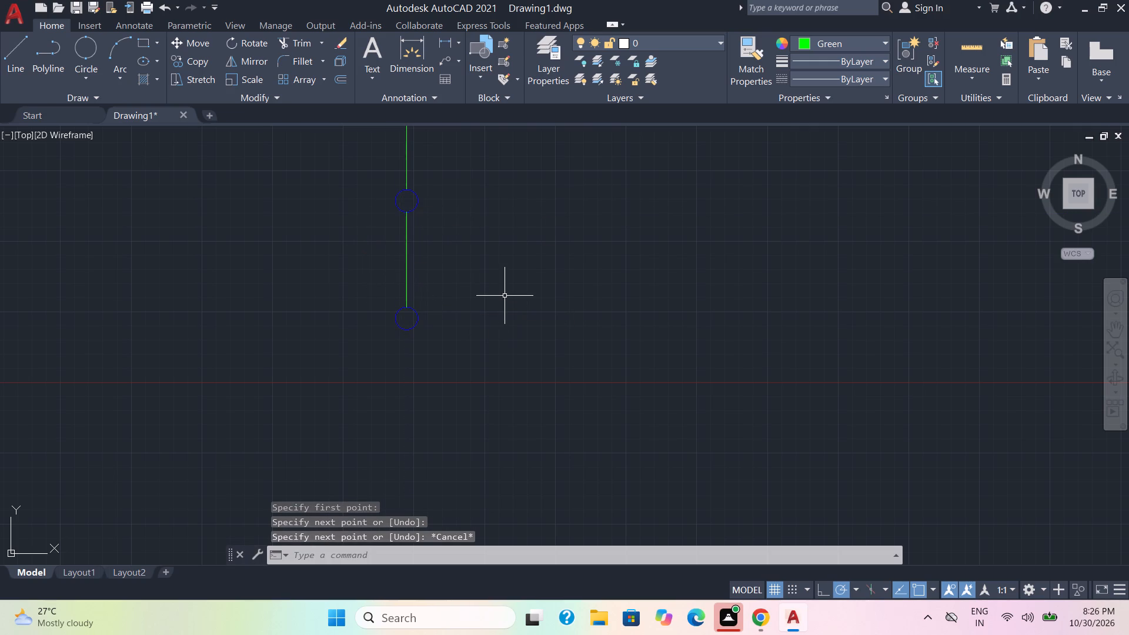
Draw a short horizontal line to the right from the right edge of the upper copied blue circle.
click(9, 56)
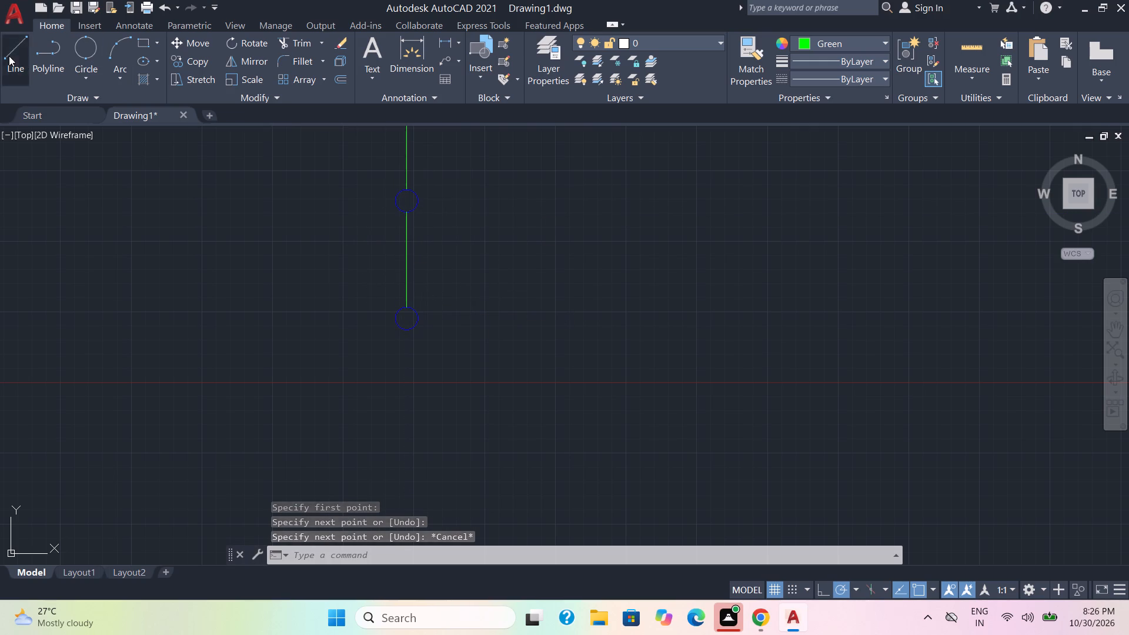
click(419, 199)
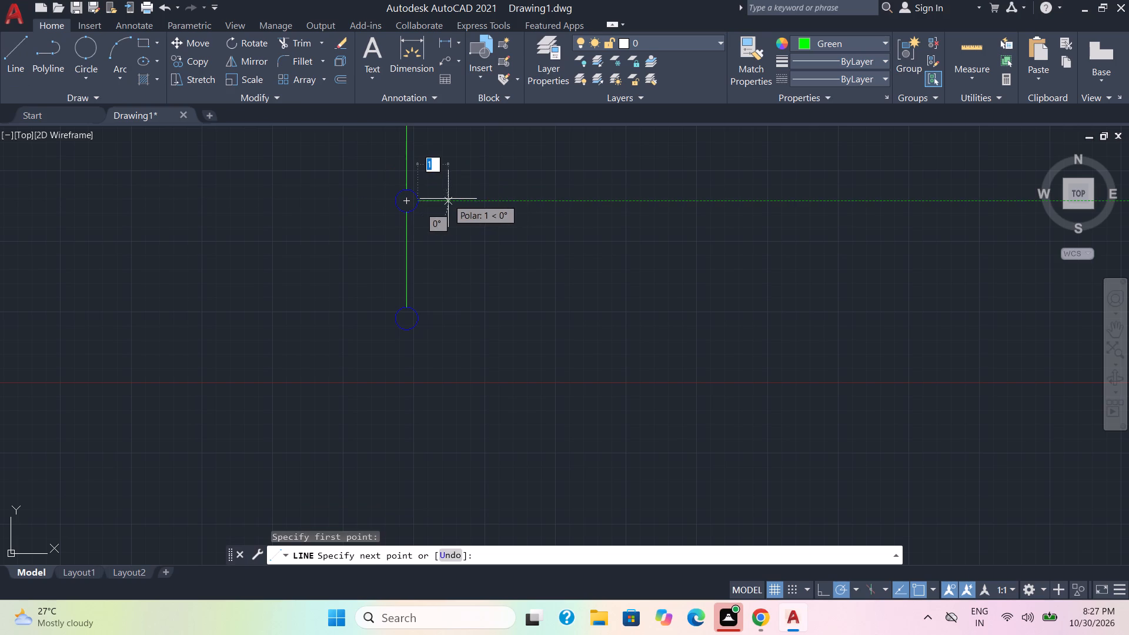
click(462, 200)
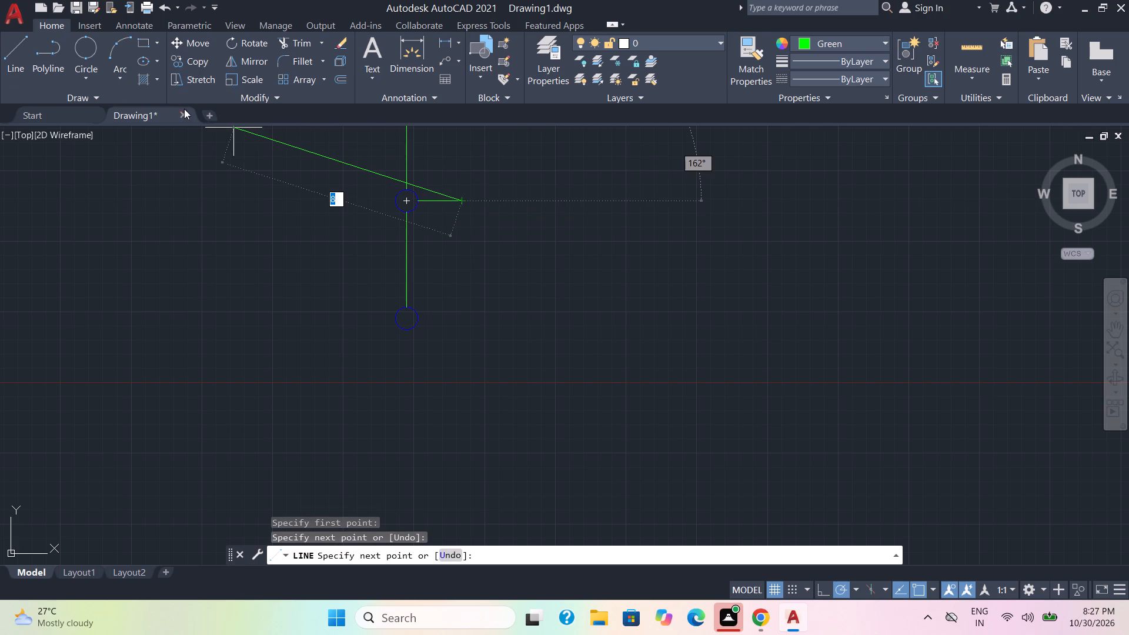
key(Escape)
Draw a two-point circle about 1 unit in diameter, starting at the short horizontal line's right end.
click(88, 48)
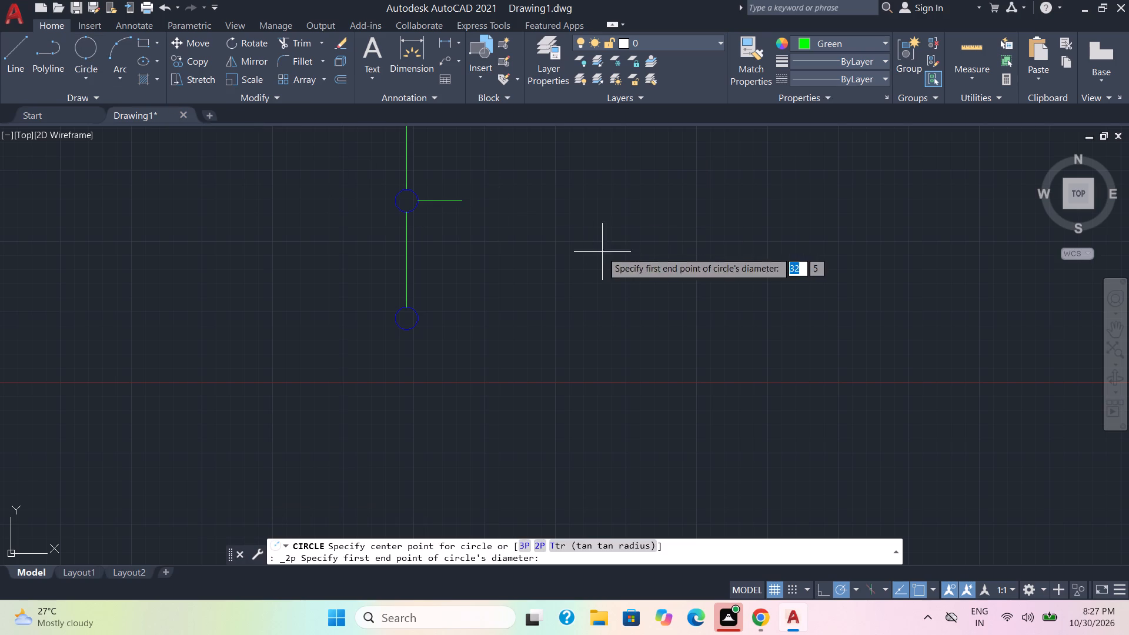
click(460, 202)
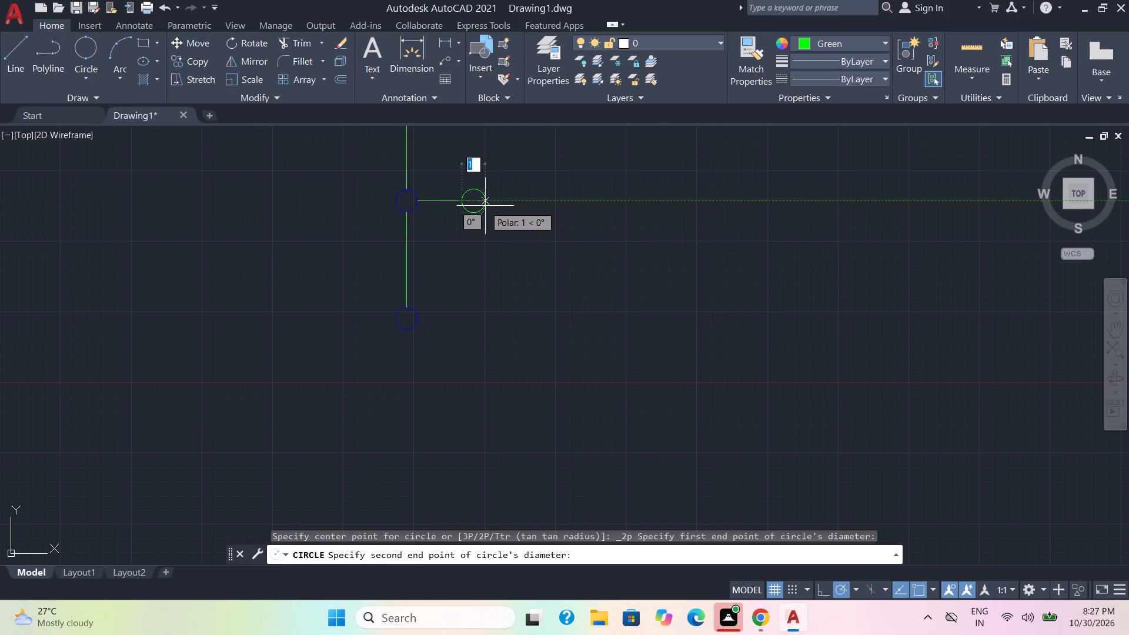
click(488, 206)
Copy the green circle to the right so that the two circles touch side by side.
click(493, 218)
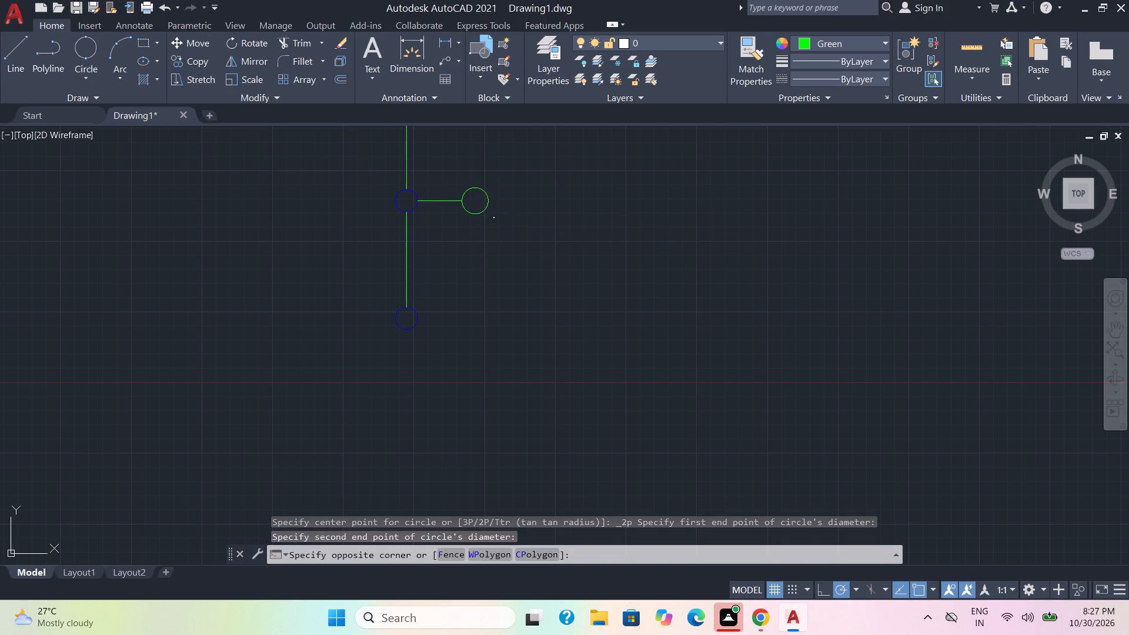
click(480, 206)
click(192, 62)
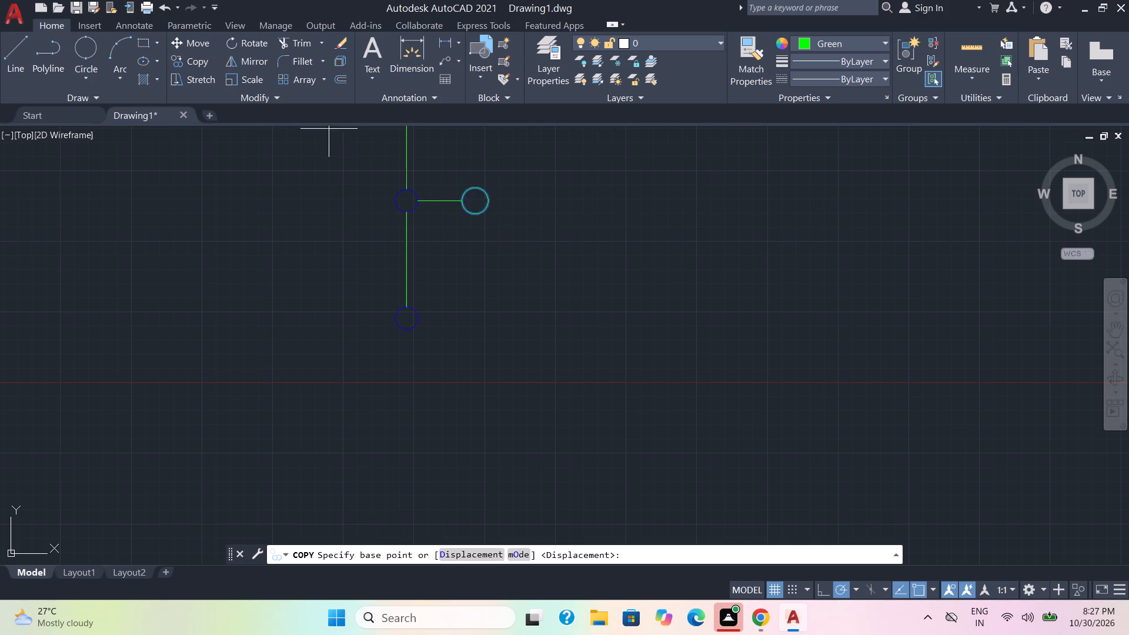
click(459, 203)
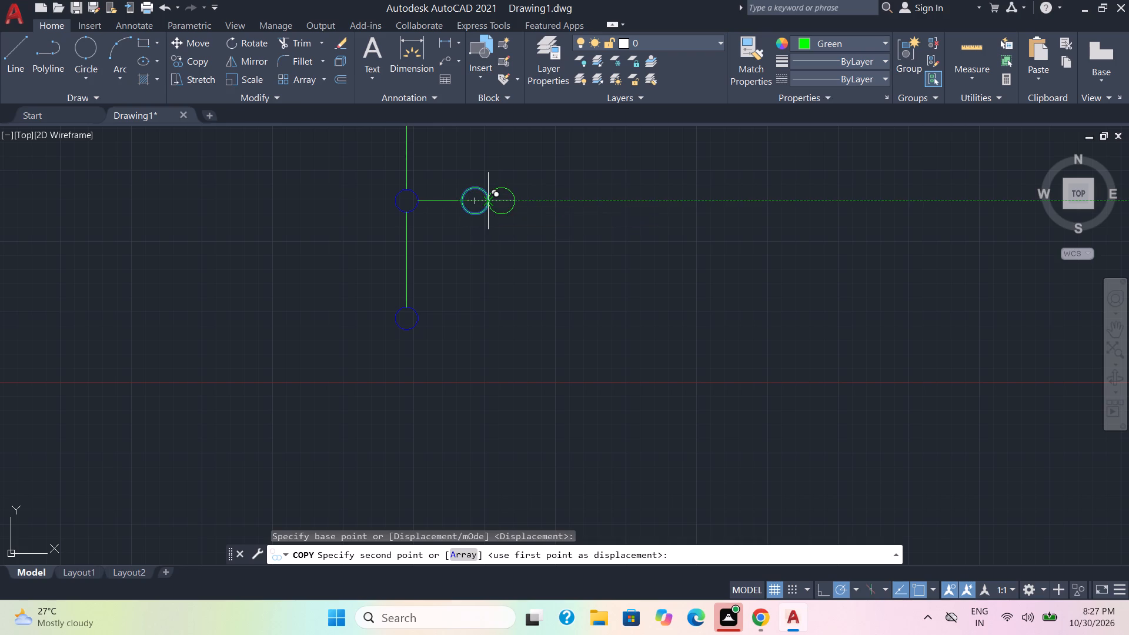
click(486, 199)
key(Escape)
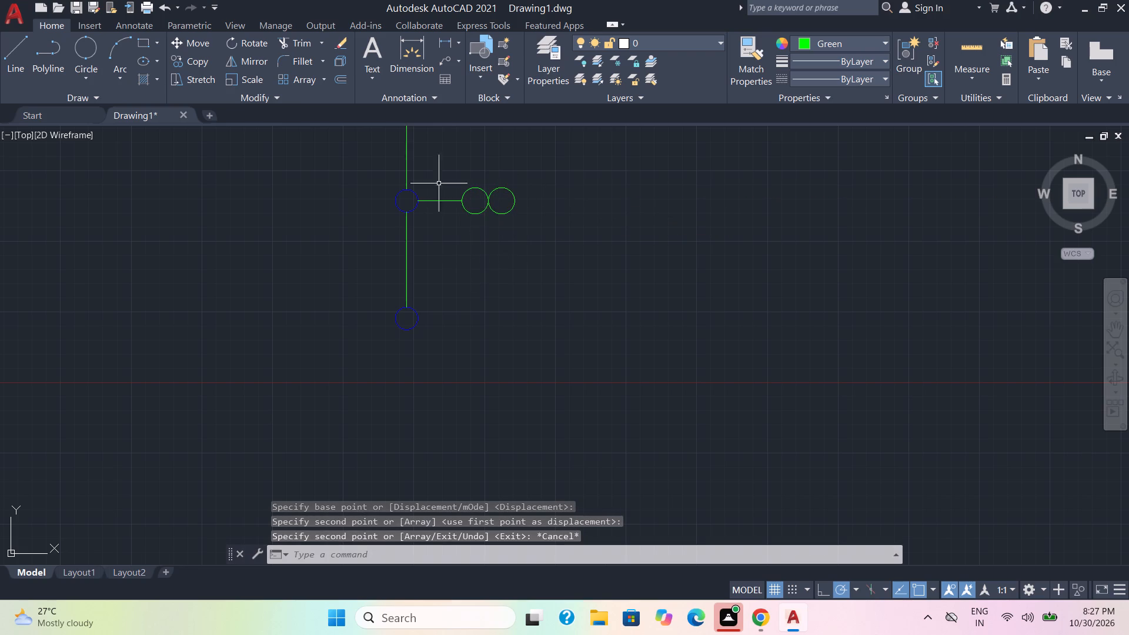
Draw a line about 1 unit right from the second green circle, then about 4 units down, level with the lowest blue circle's centre.
click(8, 51)
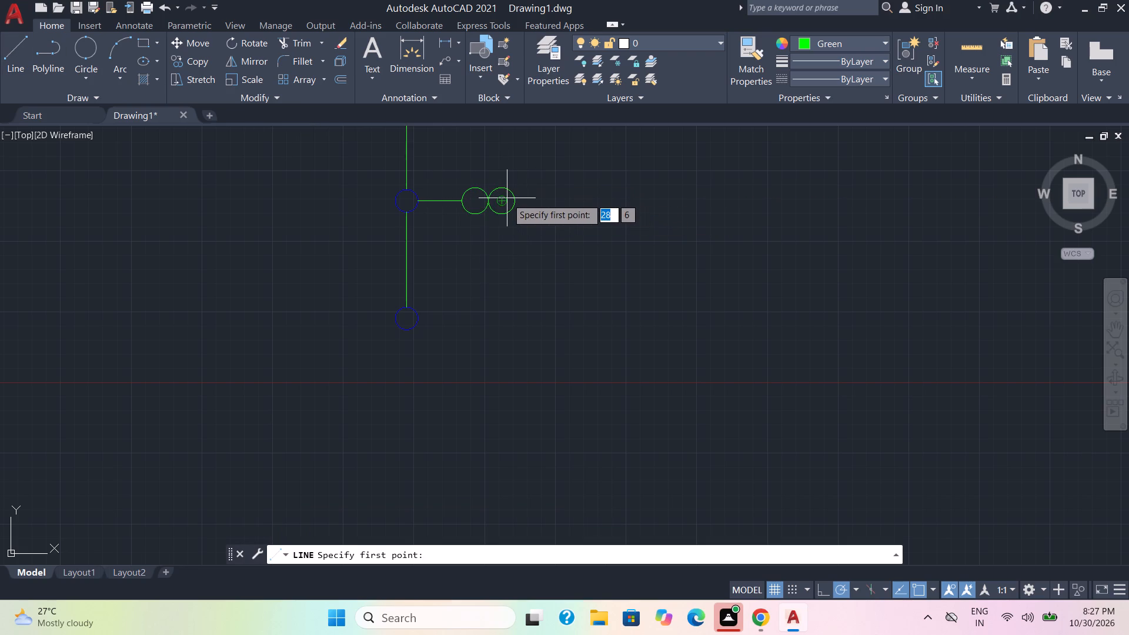
click(515, 200)
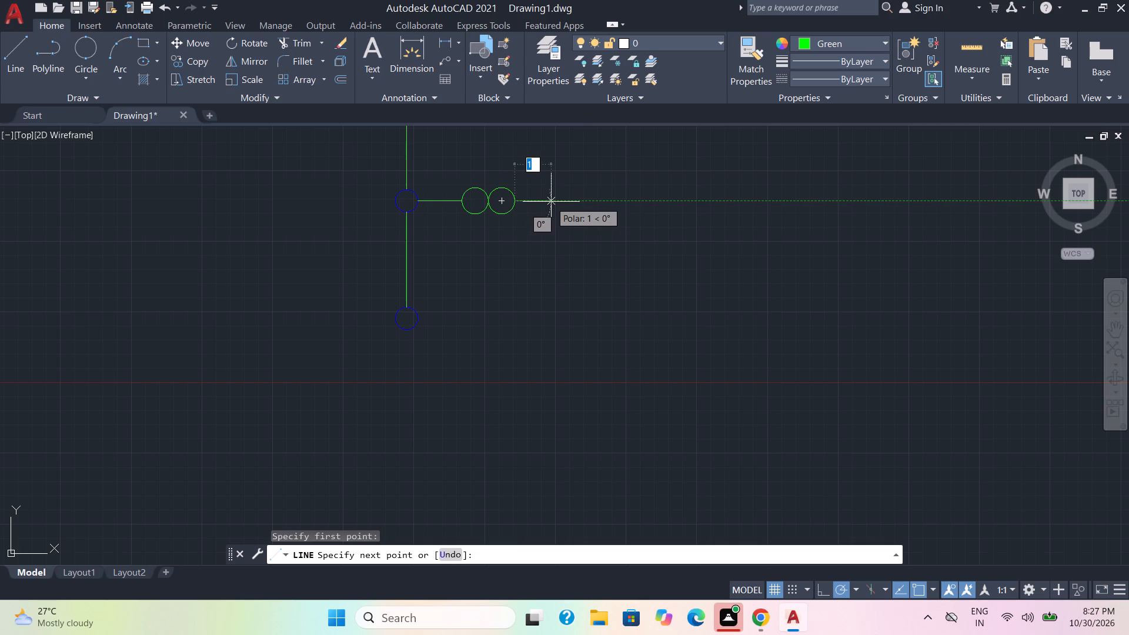
click(557, 199)
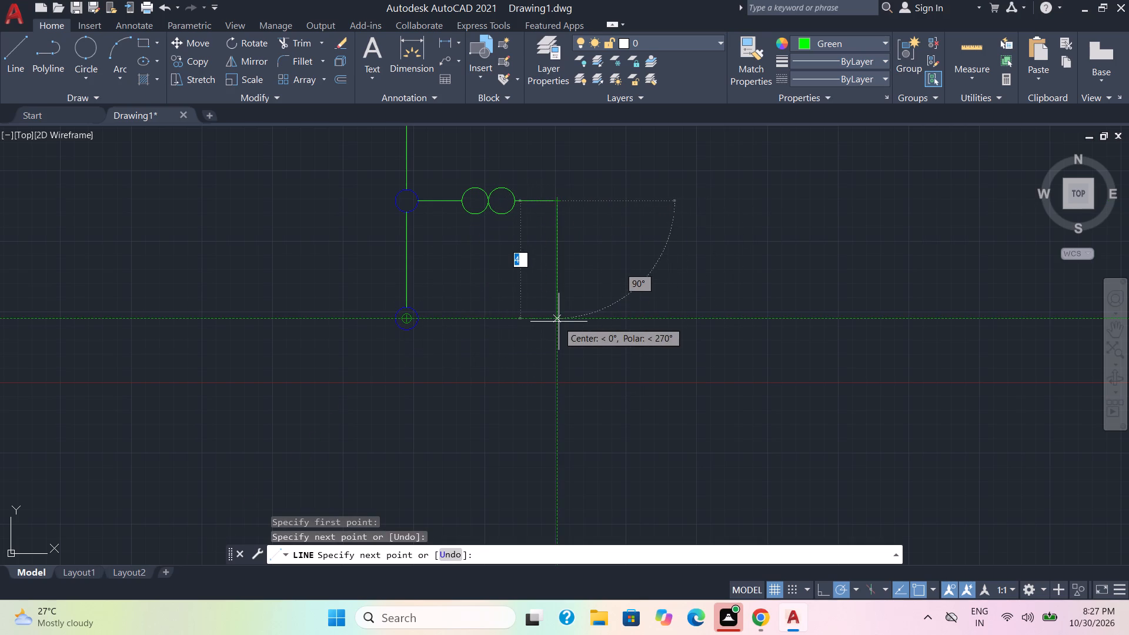
click(559, 322)
key(Escape)
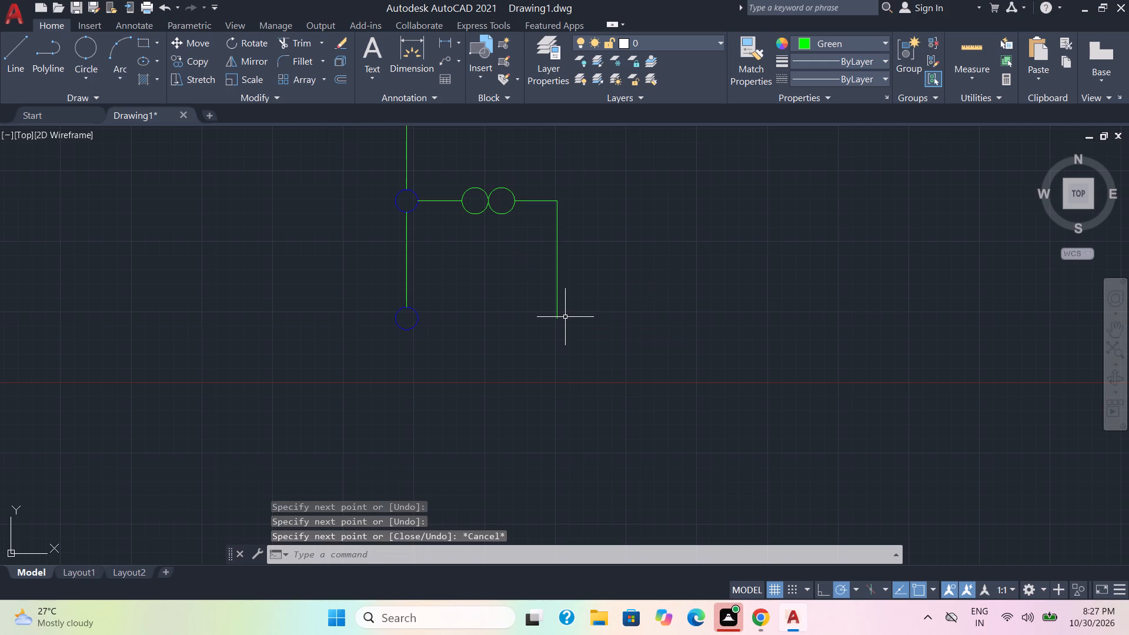
Draw a rectangle about 3 by 1 units across the middle of the new vertical line.
click(141, 42)
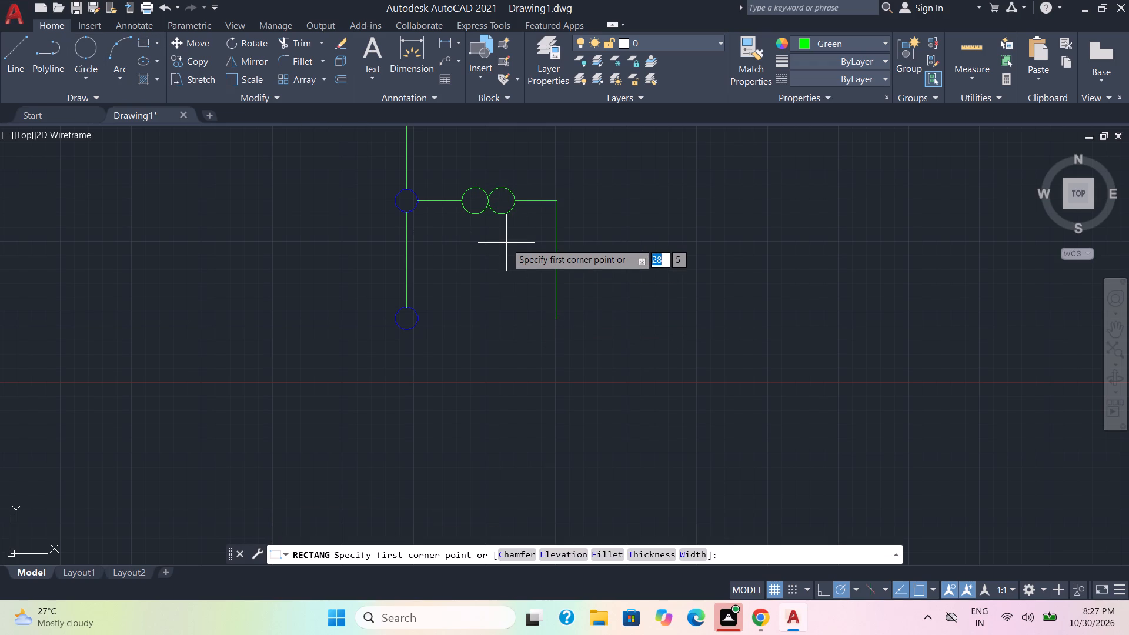
click(512, 244)
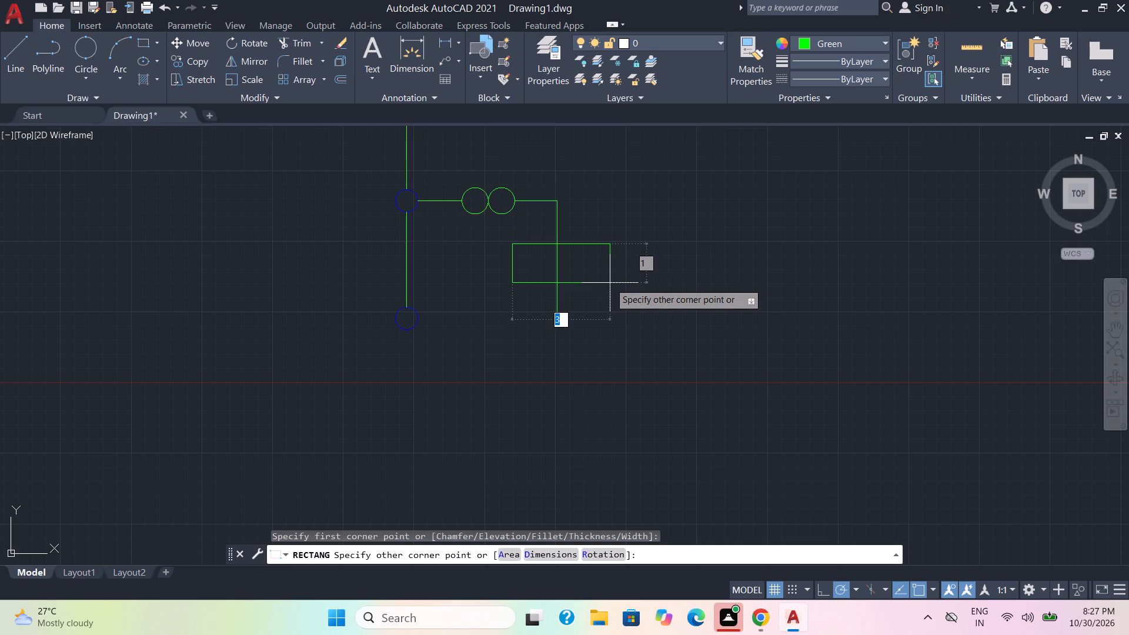
click(610, 283)
Move the rectangle by its top edge's midpoint onto the vertical line, centring it there.
click(603, 288)
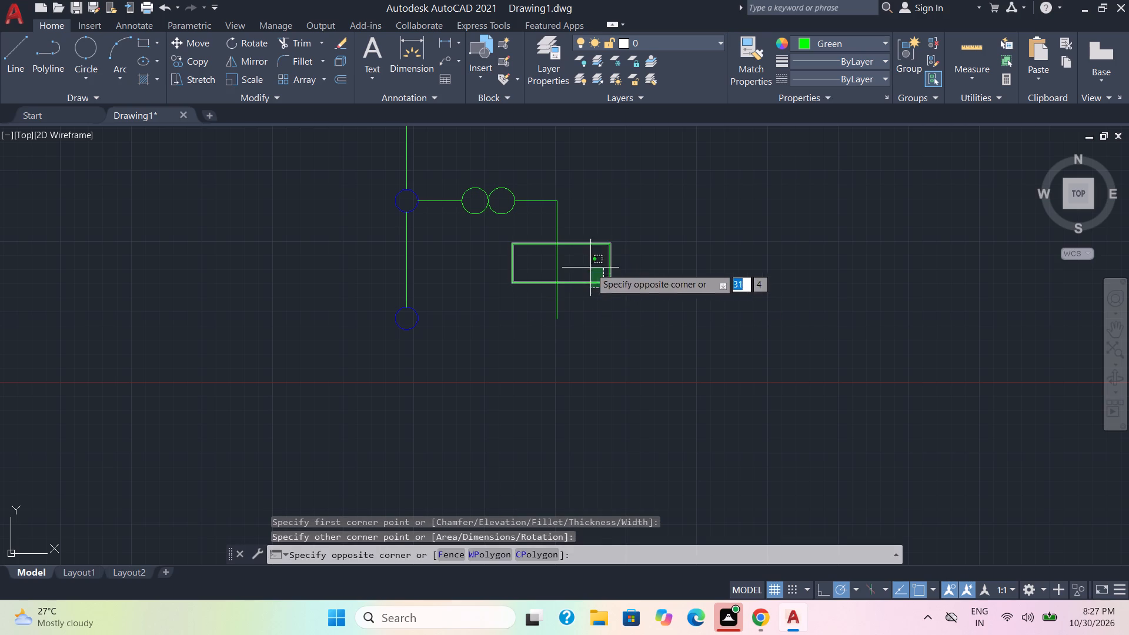
click(590, 268)
click(192, 38)
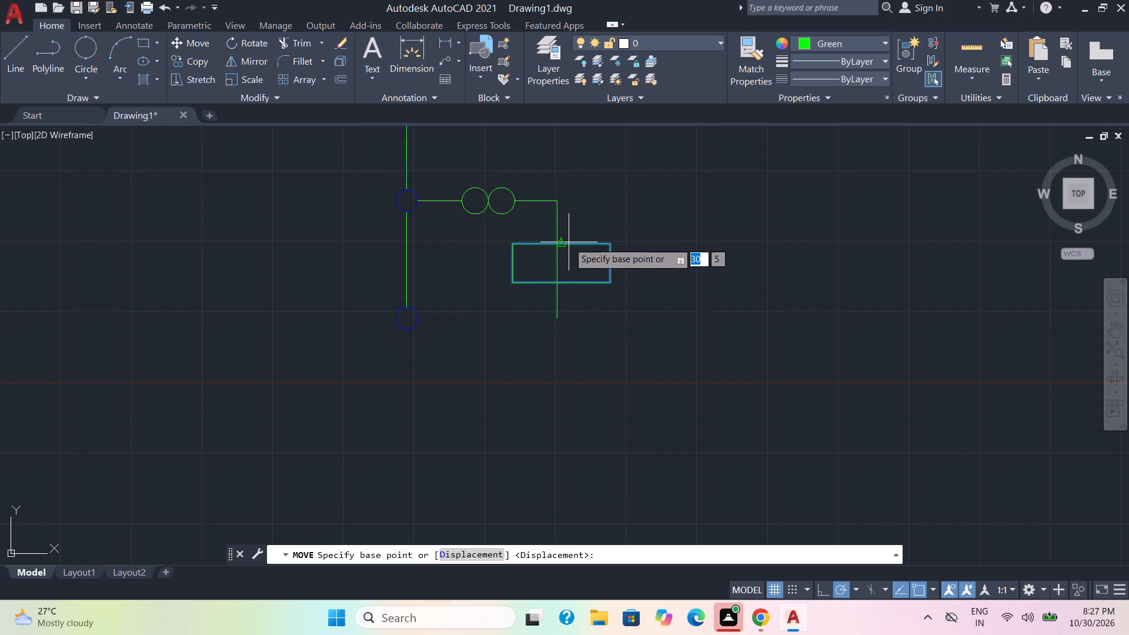
scroll(570, 242, up, 1)
click(553, 246)
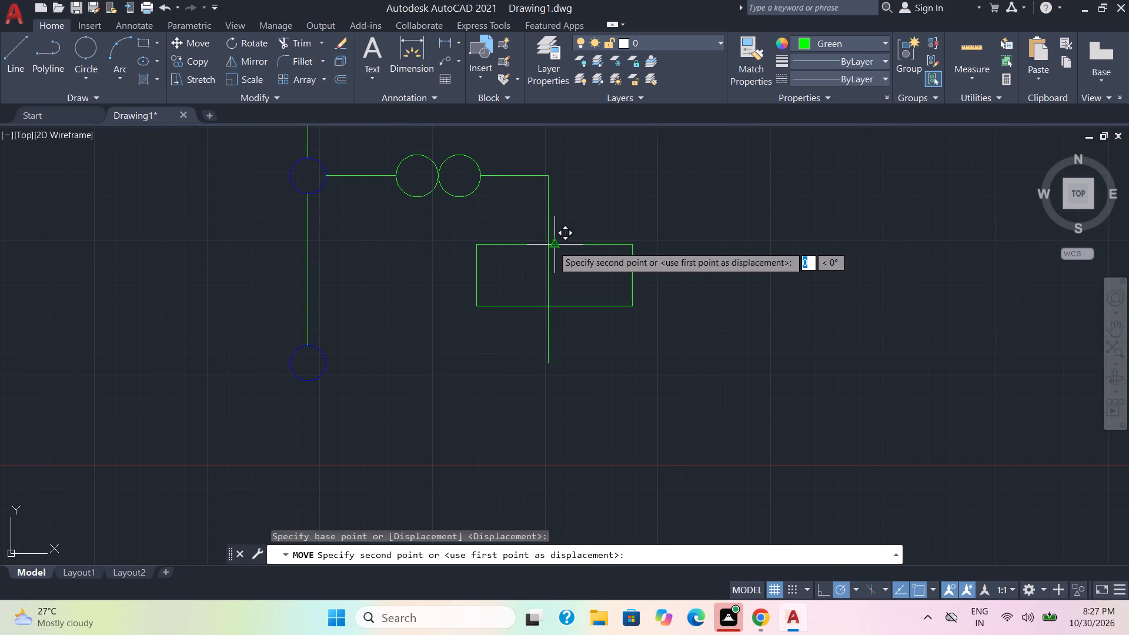
click(548, 246)
key(Escape)
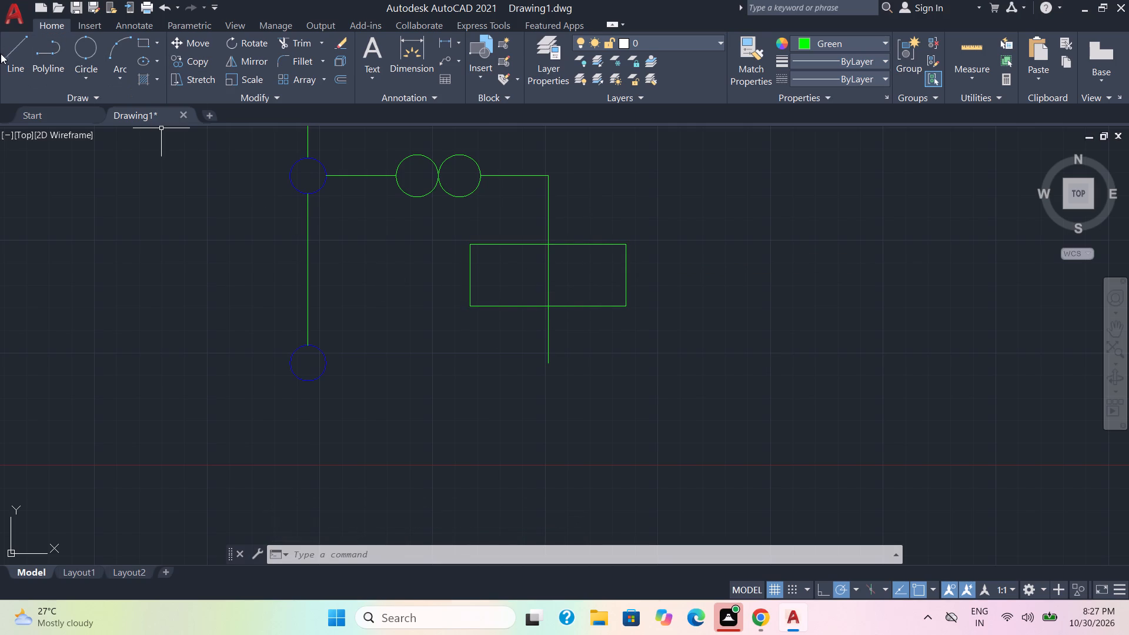
Draw a horizontal line from the side branch's lower vertical end to the right quadrant of the lowest blue circle.
click(17, 58)
click(544, 365)
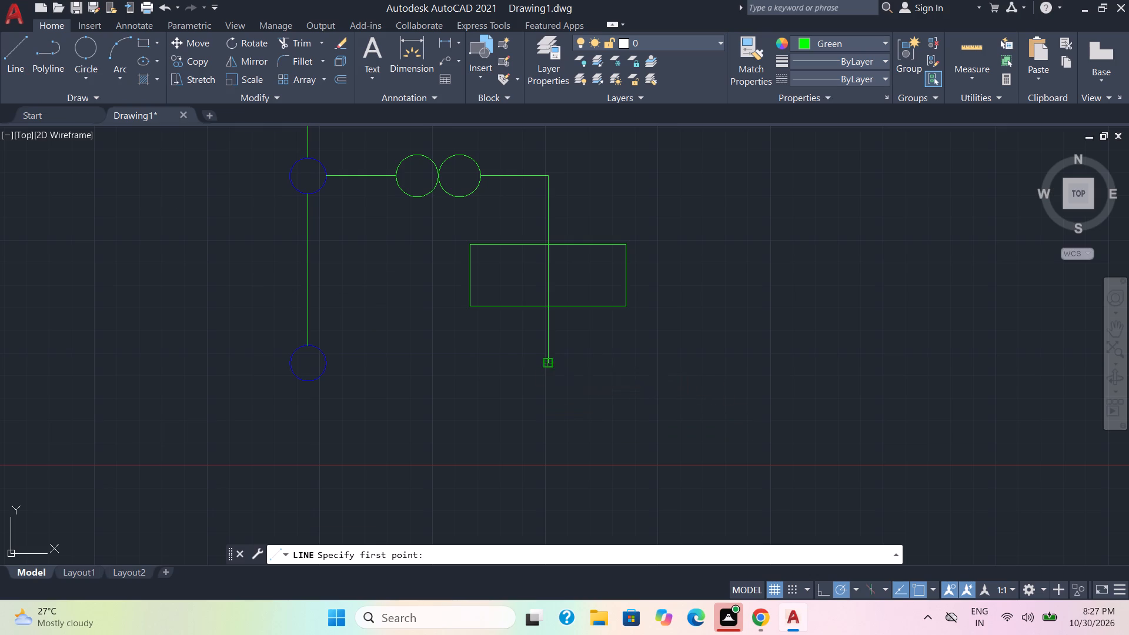
click(325, 362)
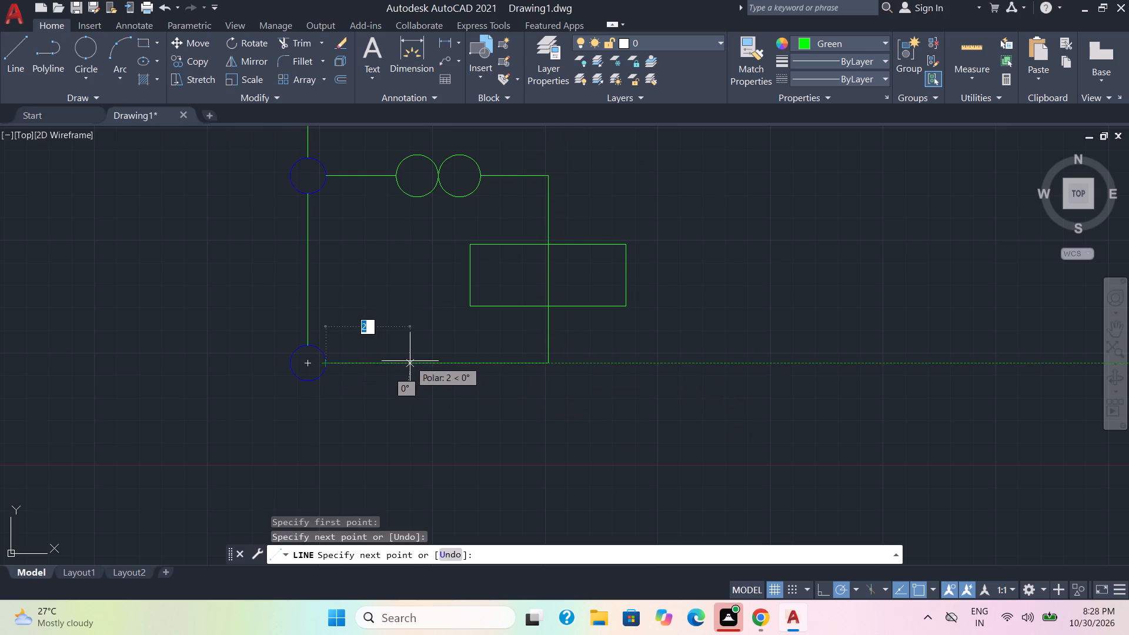
key(Escape)
Trim away the part of the vertical line that runs inside the side-branch rectangle.
click(295, 39)
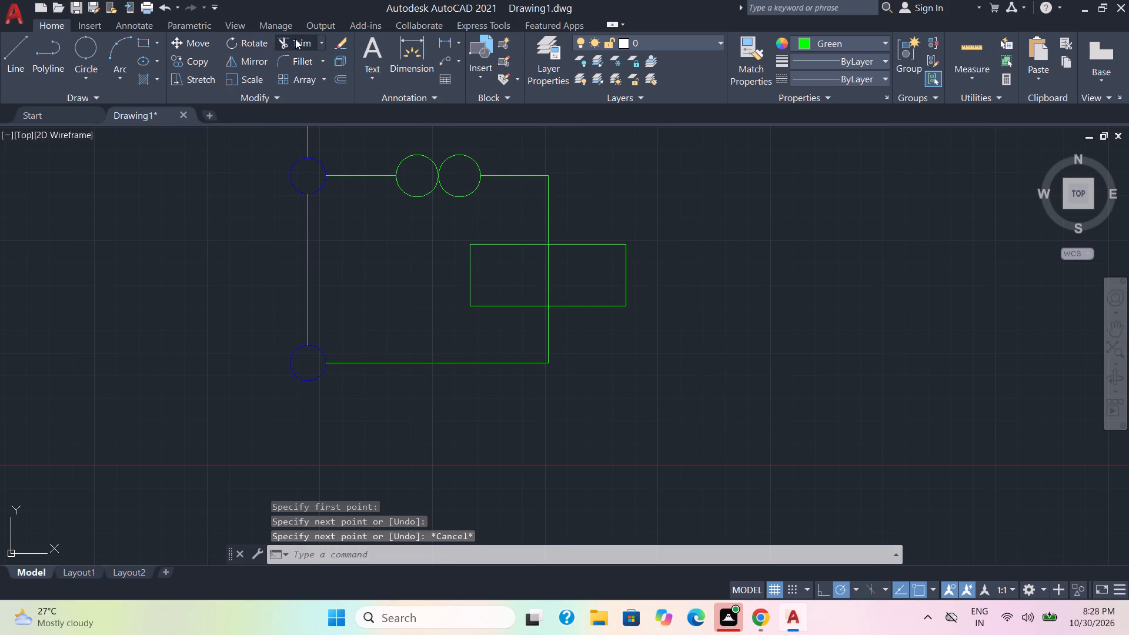
click(546, 273)
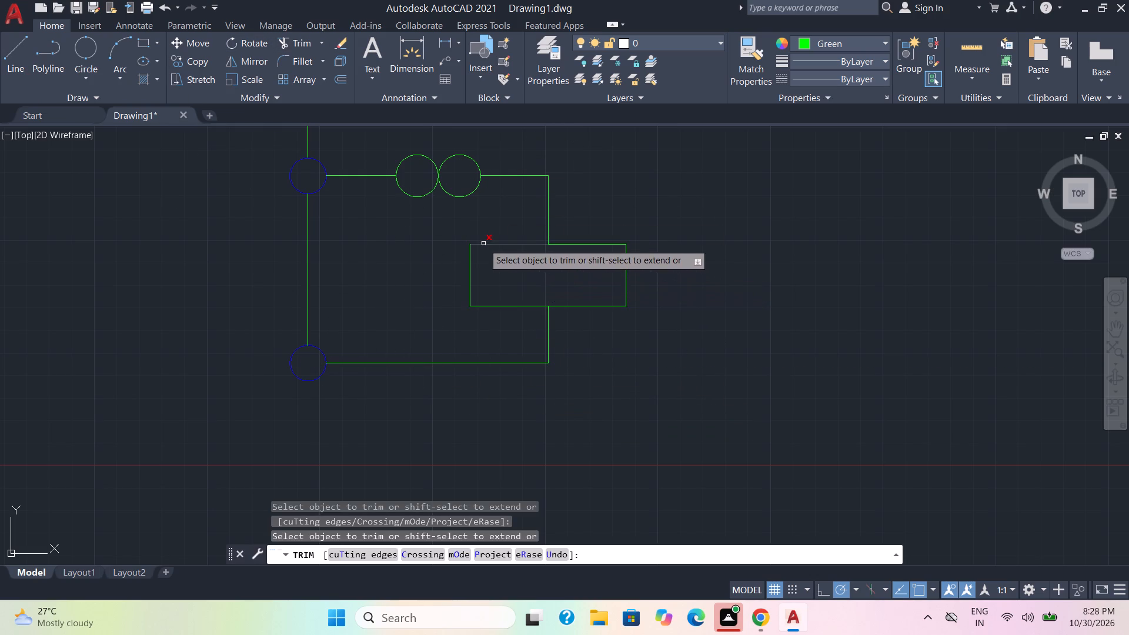
key(Escape)
key(space)
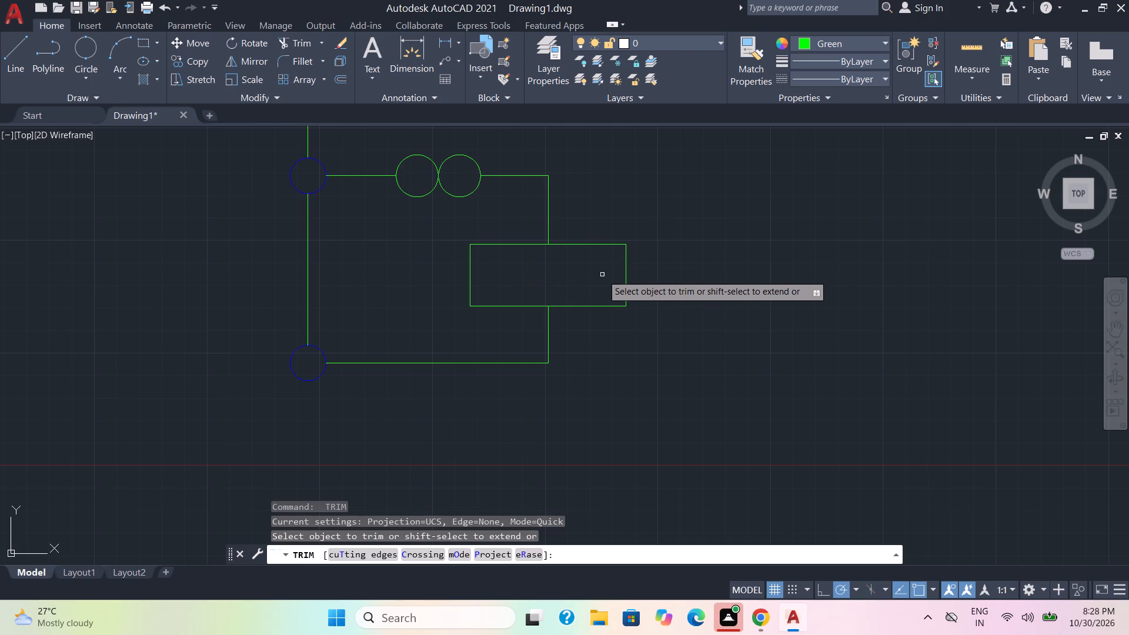
key(Escape)
Draw a short stub outward from the midpoint of the rectangle's right edge, followed by a short segment straight up.
click(25, 59)
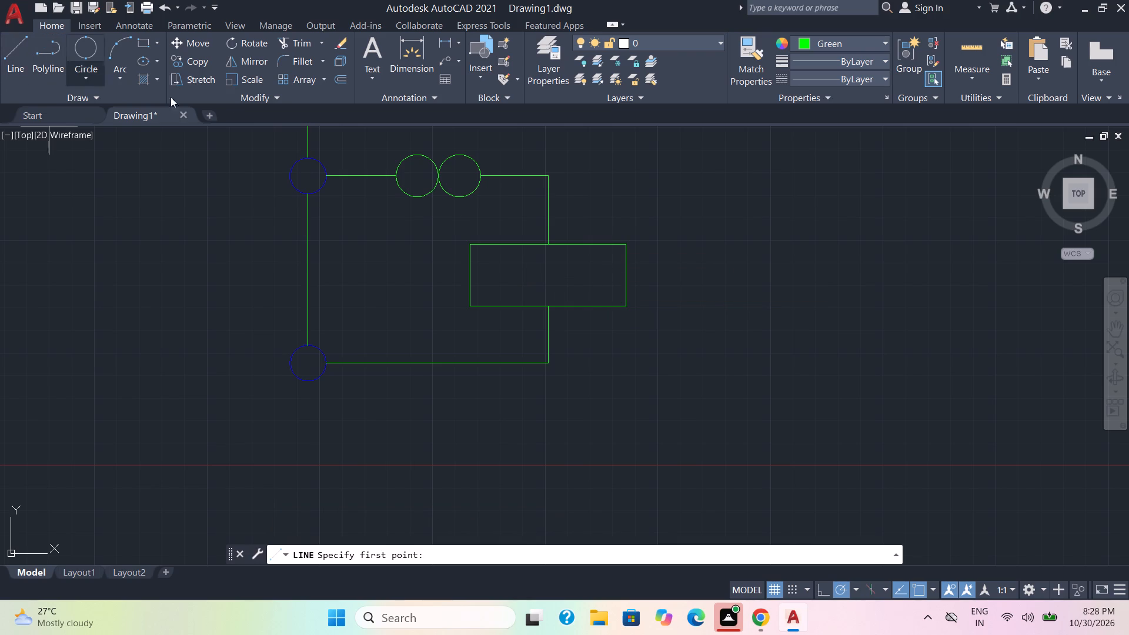
click(624, 276)
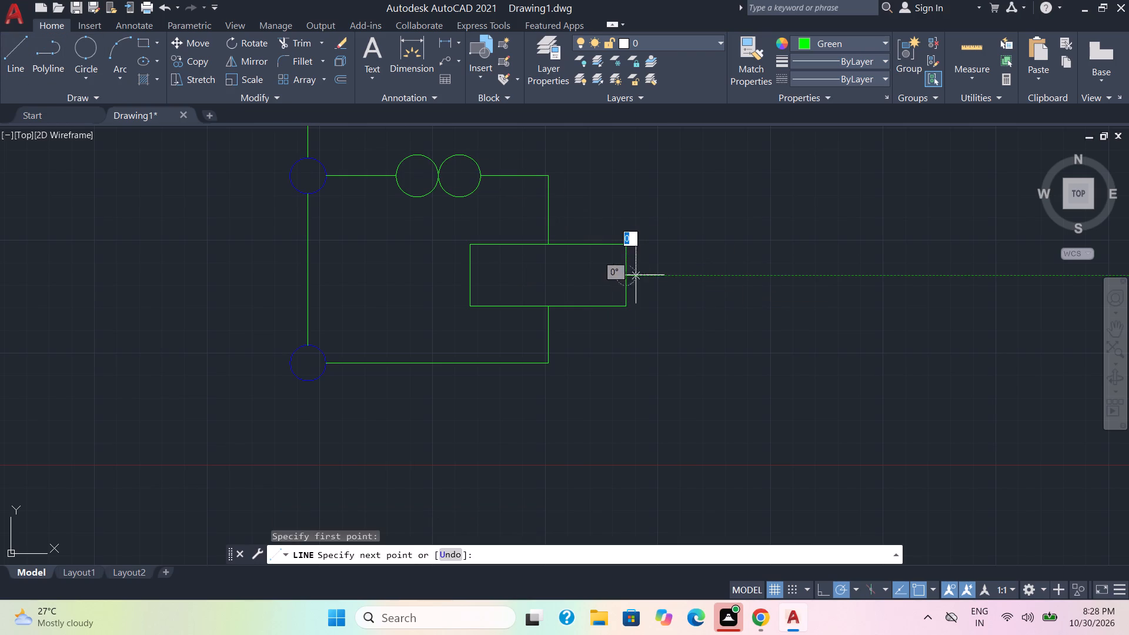
click(641, 274)
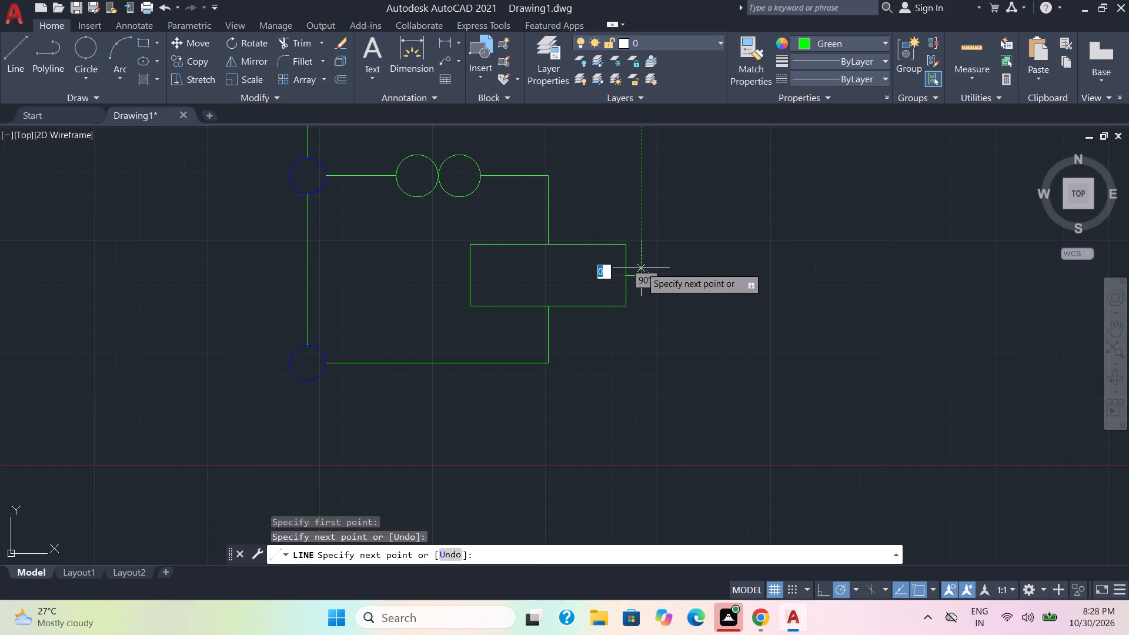
click(641, 260)
key(Escape)
Mirror the short upright segment about the stub's horizontal axis, keeping the original, to form a T-shaped end.
click(644, 268)
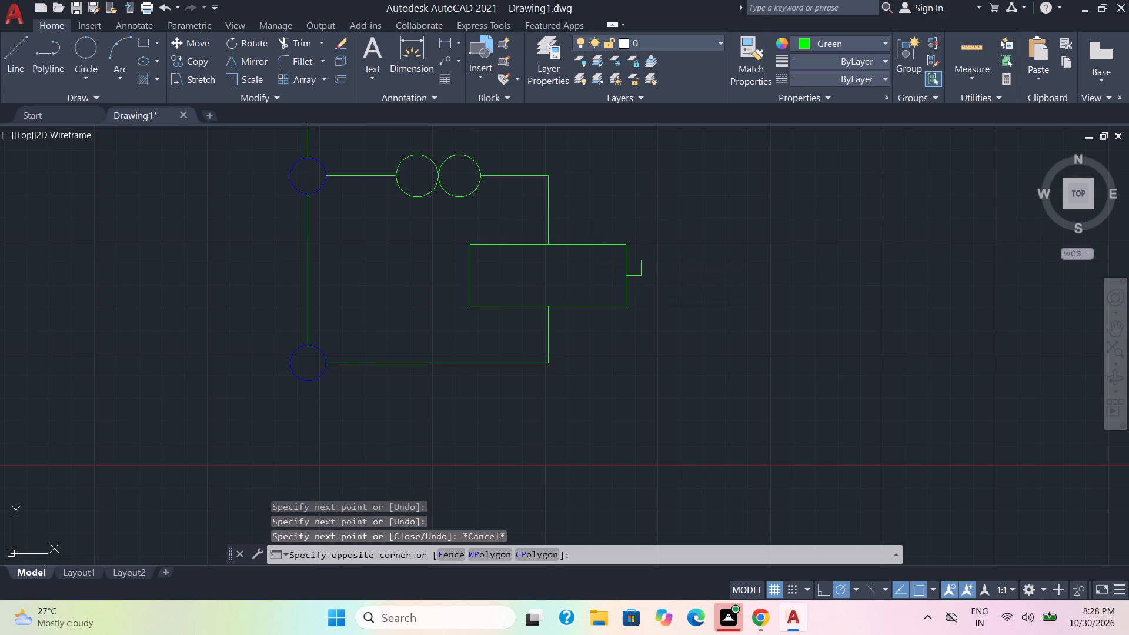
click(636, 265)
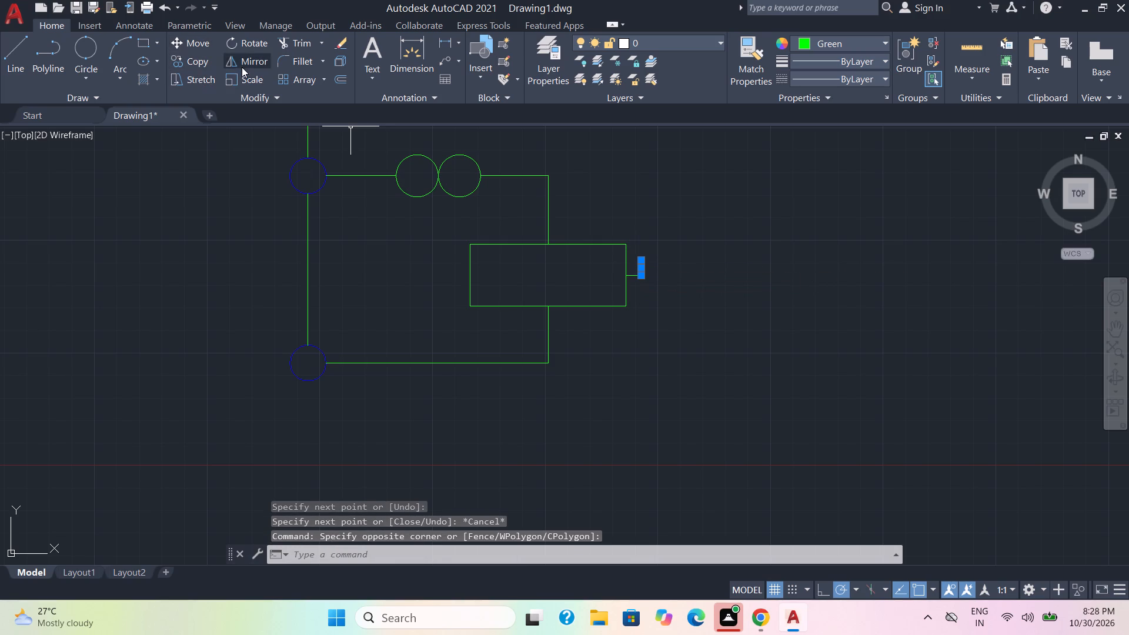
click(242, 65)
click(644, 279)
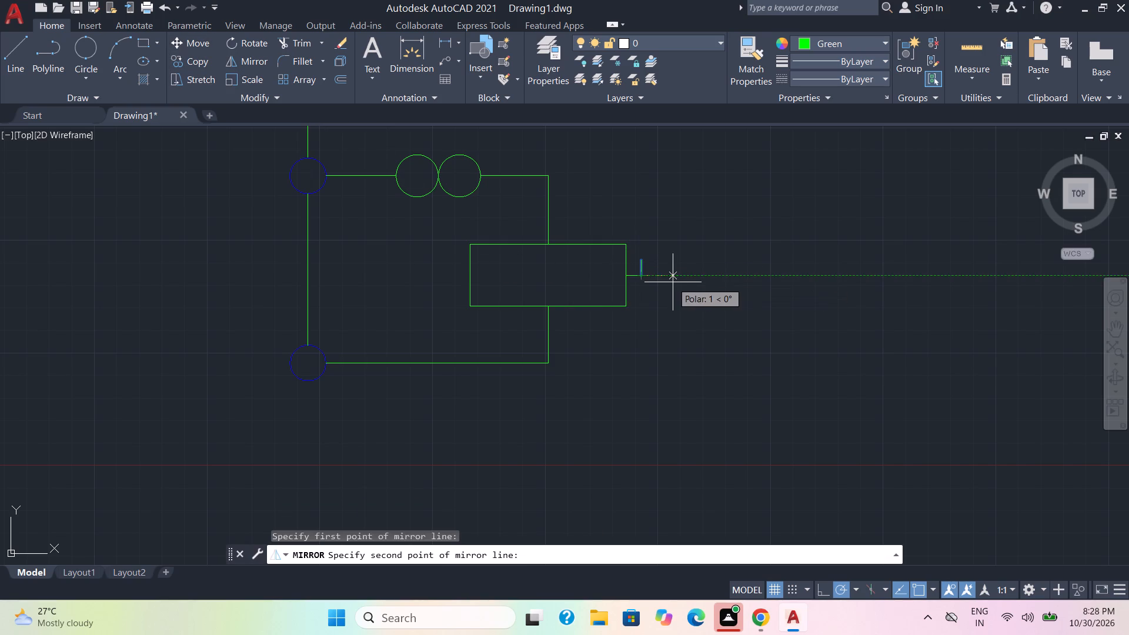
click(674, 282)
drag(713, 333, 674, 282)
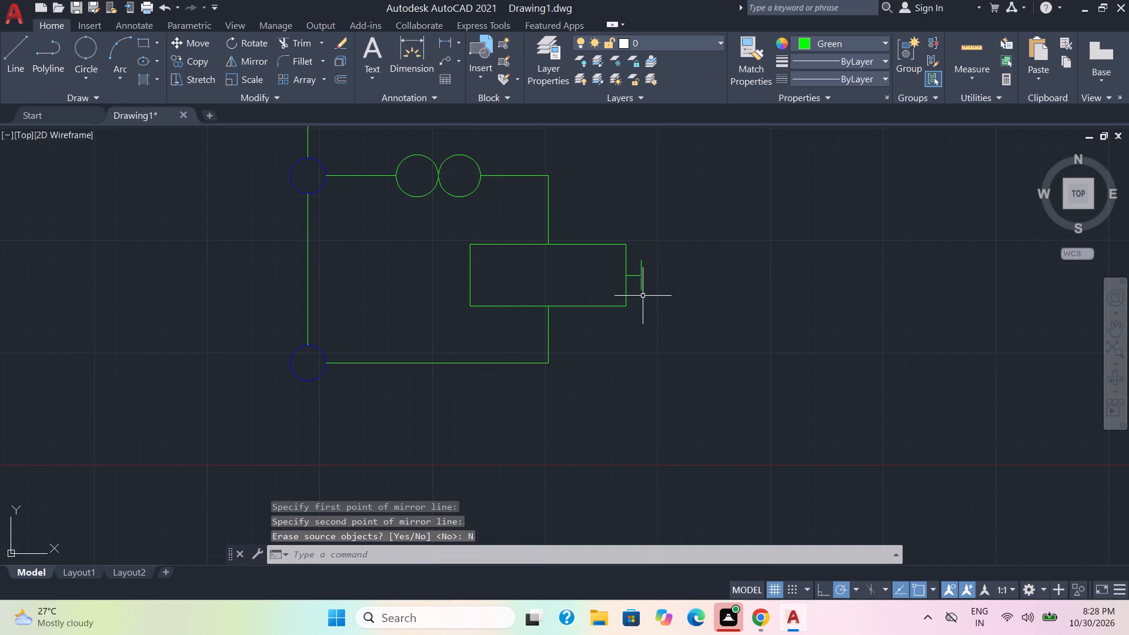
Draw a rectangle about 12 by 7 units enclosing the two lower blue circles and the whole side branch.
scroll(654, 346, down, 1)
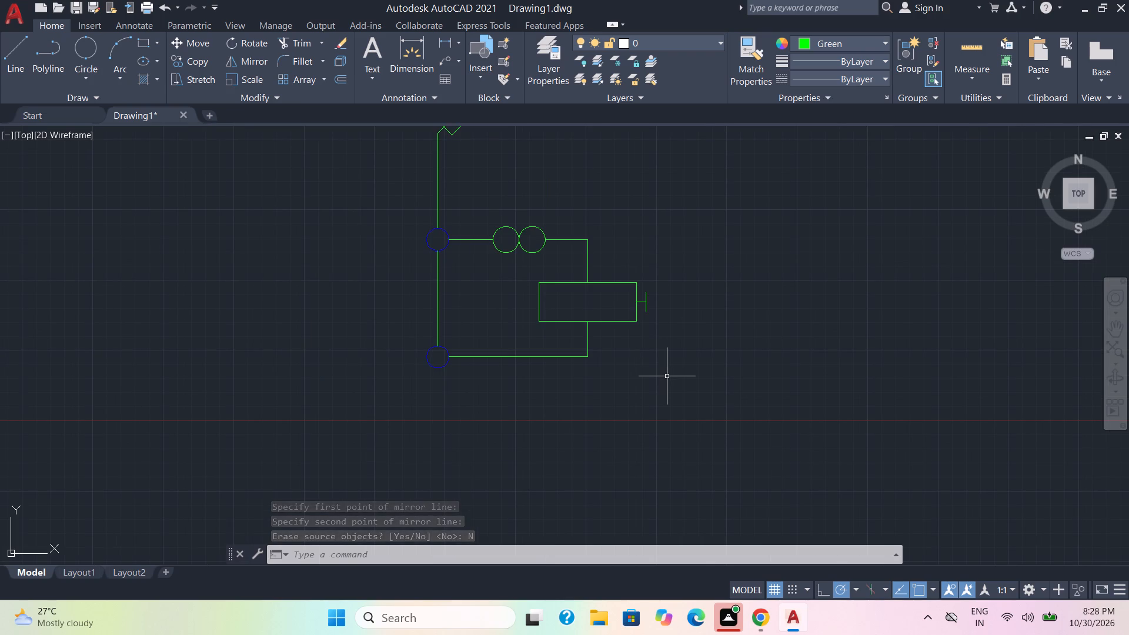
scroll(667, 376, down, 1)
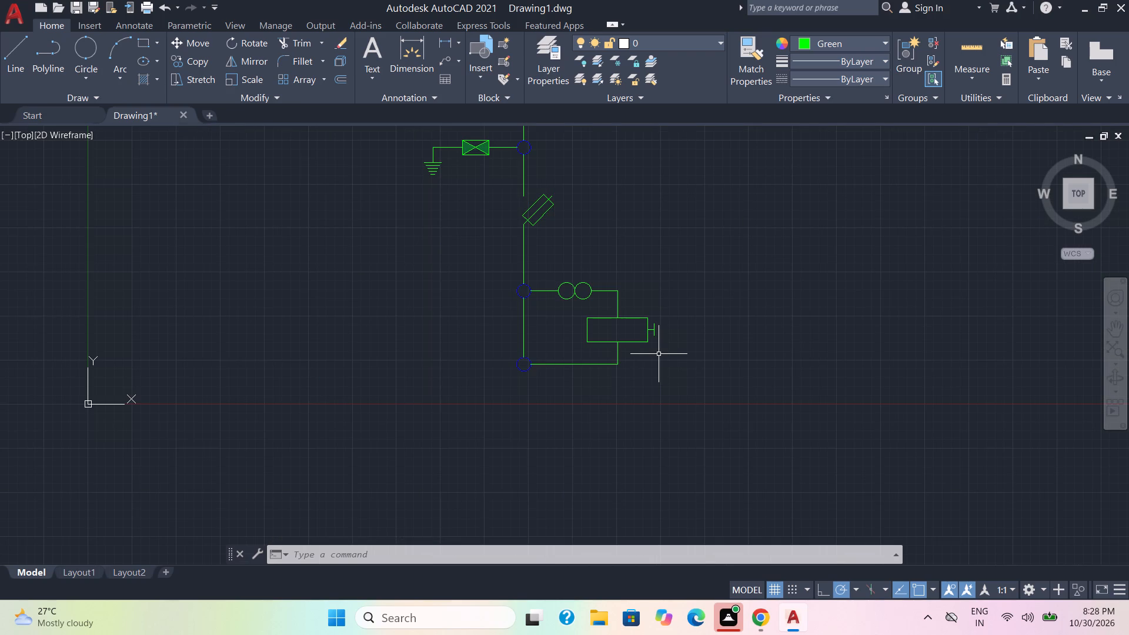
middle_drag(659, 354, 654, 325)
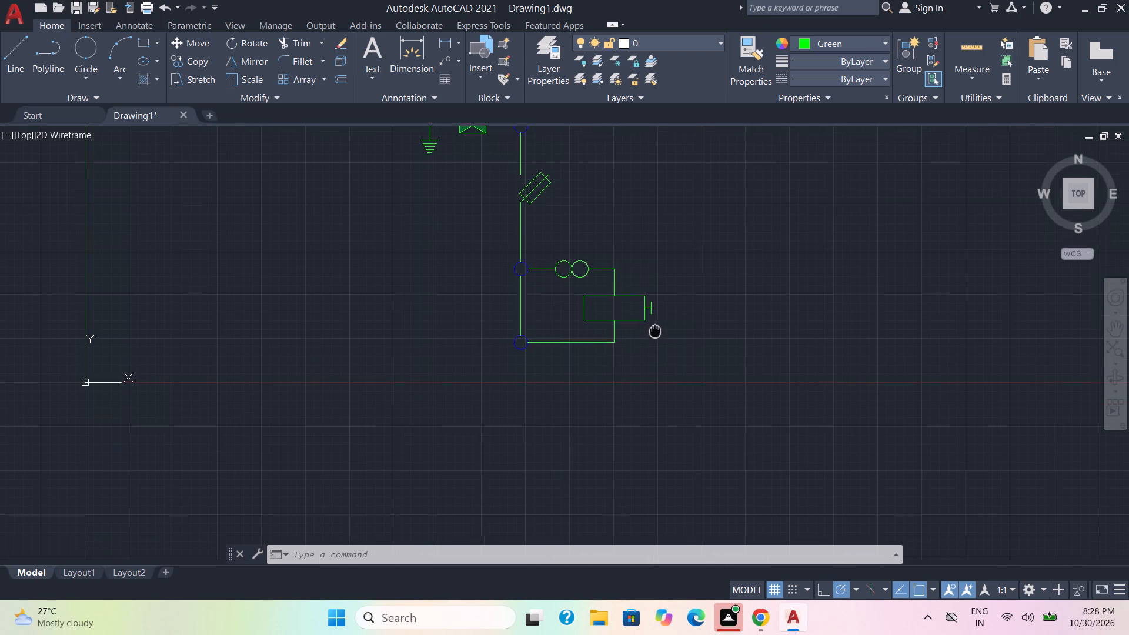
middle_drag(654, 325, 652, 313)
click(143, 48)
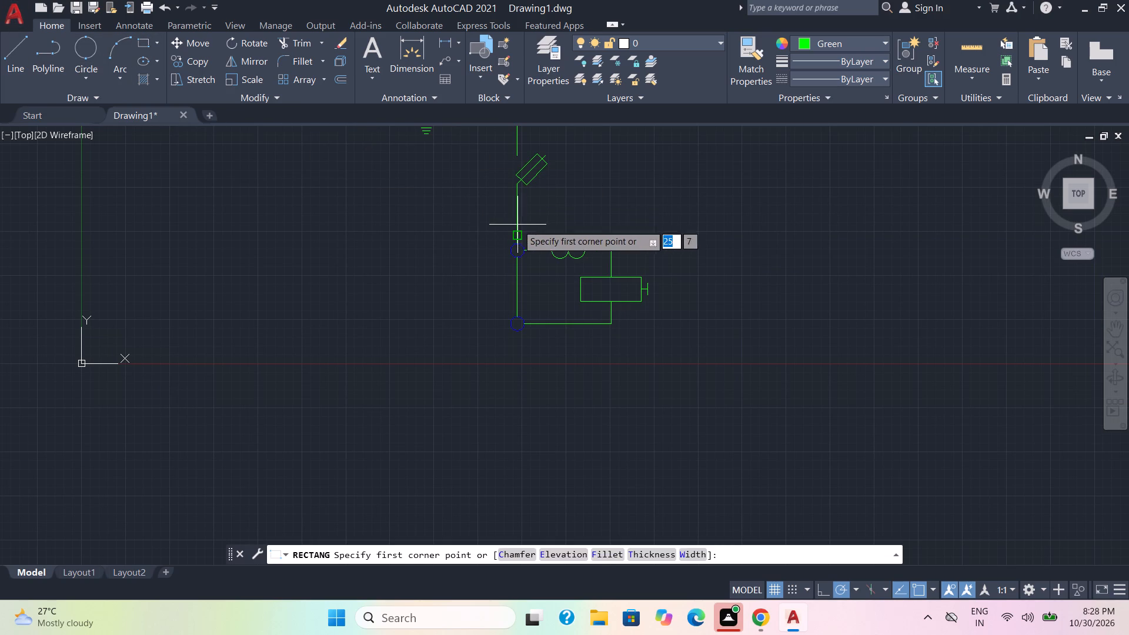
click(448, 225)
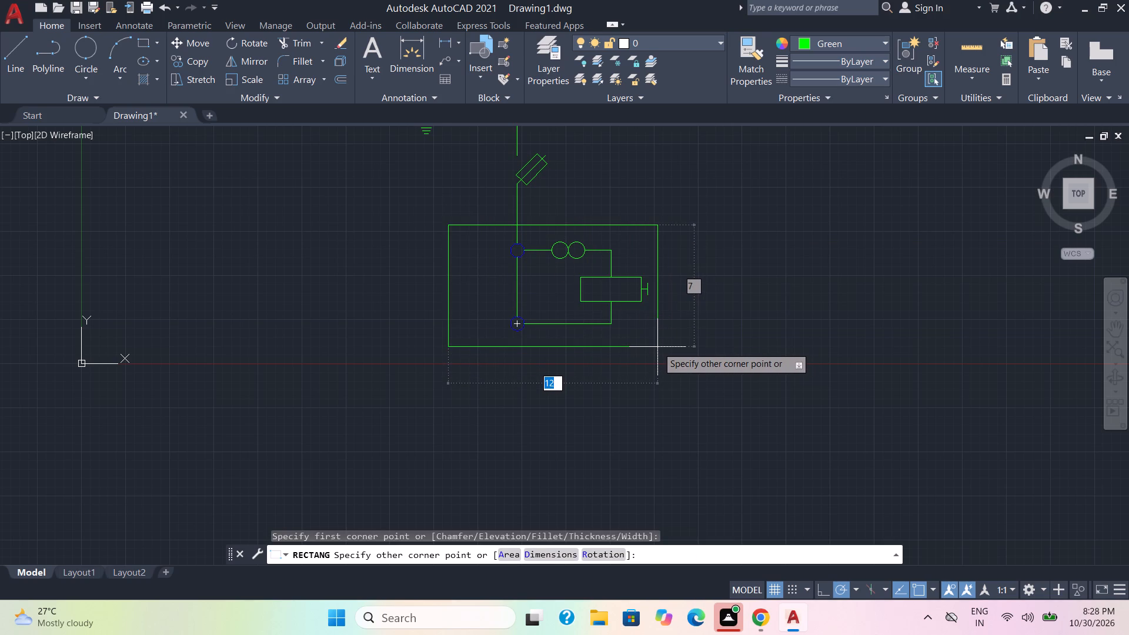
click(657, 347)
Draw a line about 3 units straight down from the bottom of the lowest blue circle, through the enclosing rectangle.
click(7, 61)
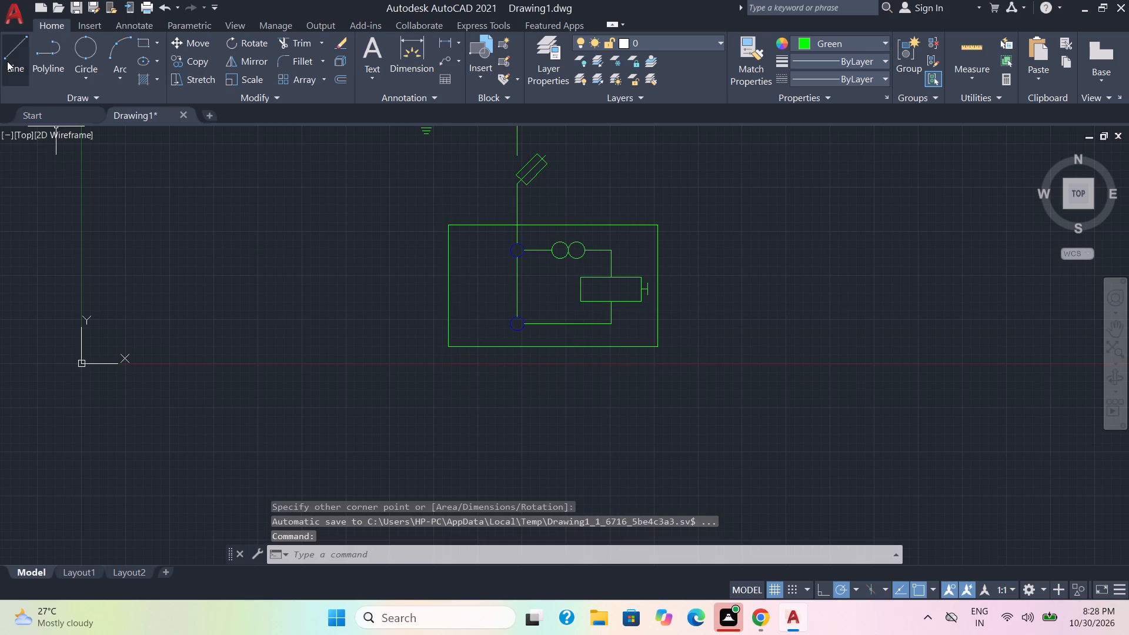
click(513, 332)
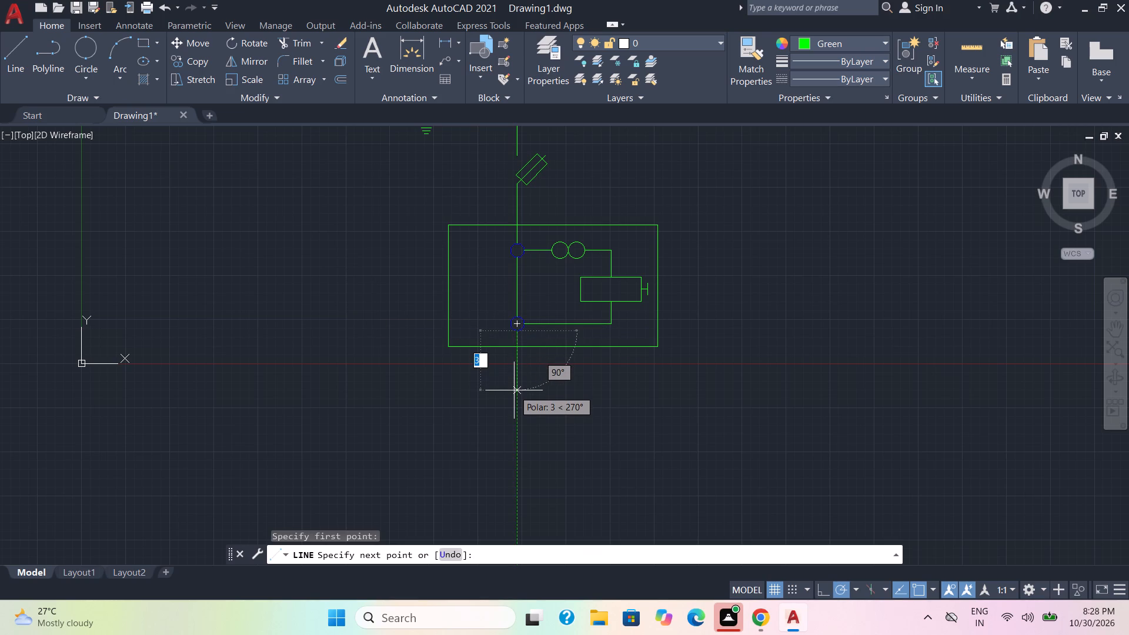
click(514, 390)
key(Escape)
Move the entire diagram to the right and slightly up, using the base point on the upper side-branch terminal as displacement.
scroll(579, 377, down, 3)
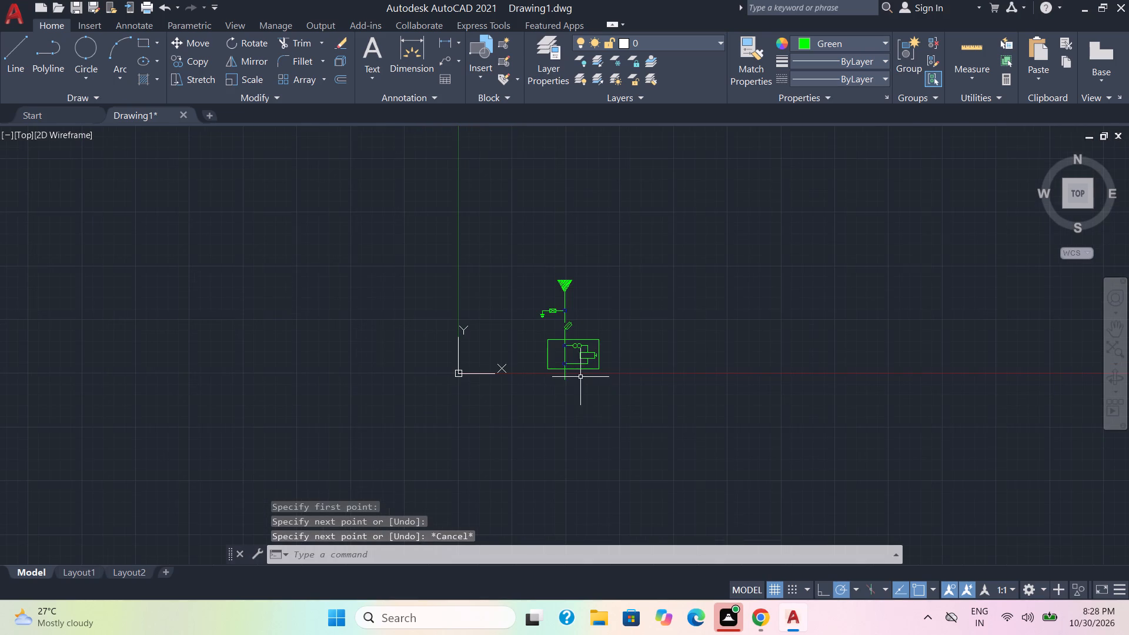
click(667, 436)
click(532, 259)
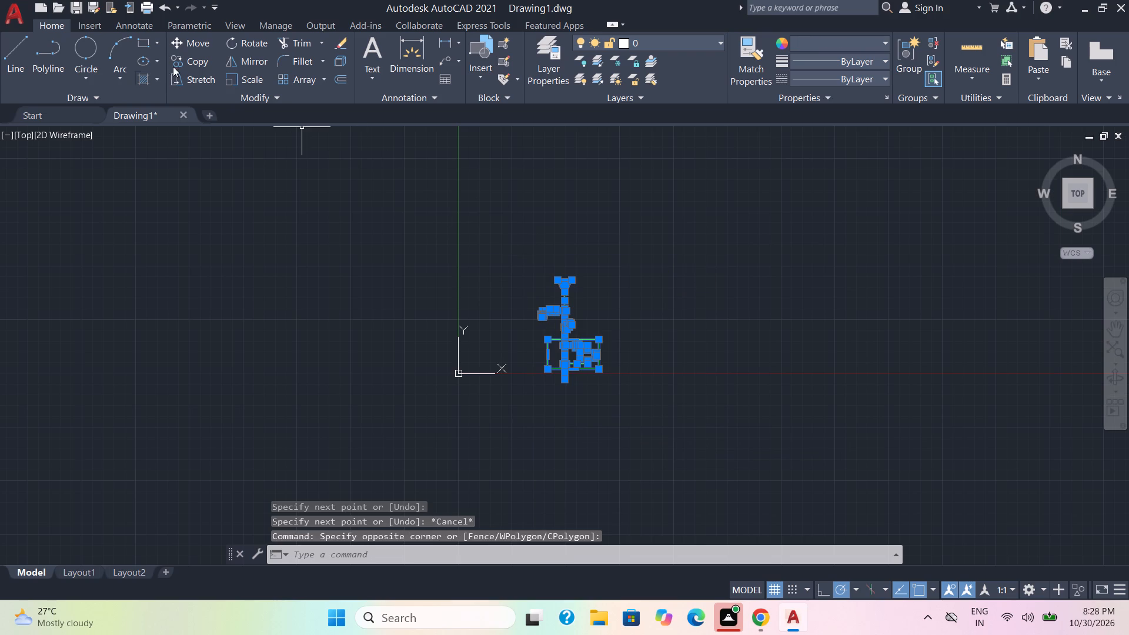
click(179, 42)
click(564, 343)
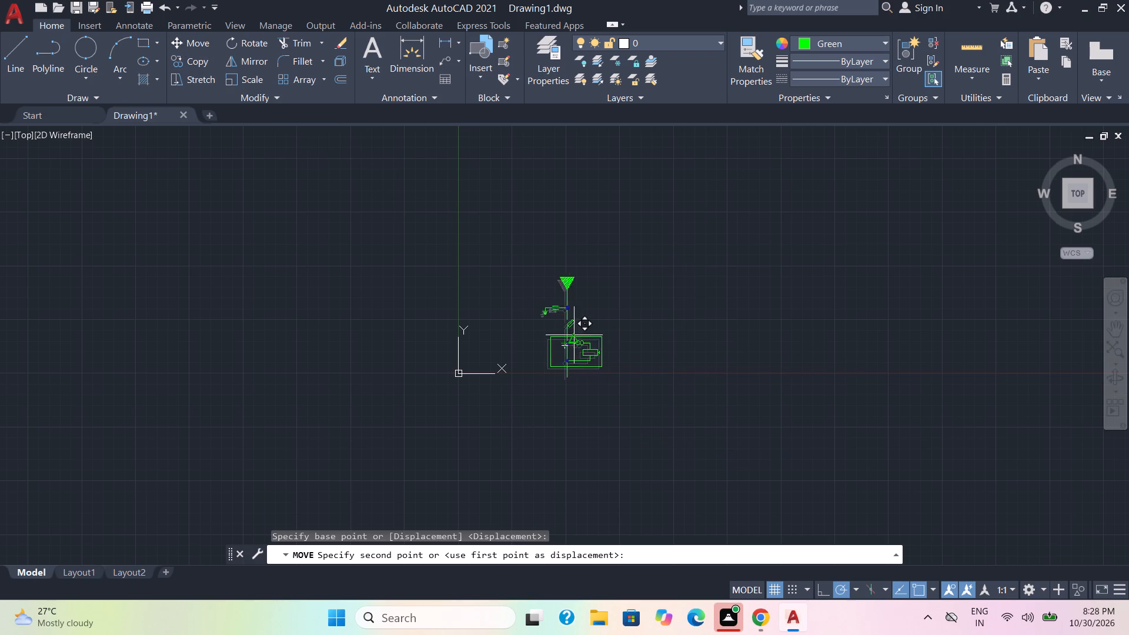
middle_drag(617, 269, 331, 334)
middle_drag(629, 191, 607, 211)
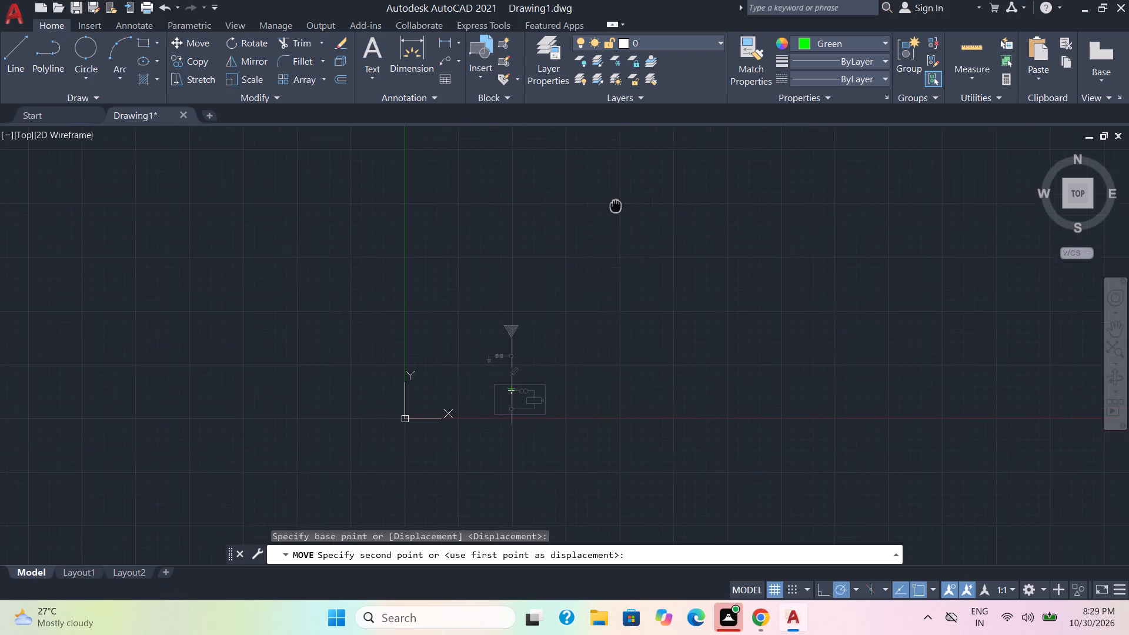
middle_drag(607, 211, 6, 415)
middle_drag(675, 216, 0, 477)
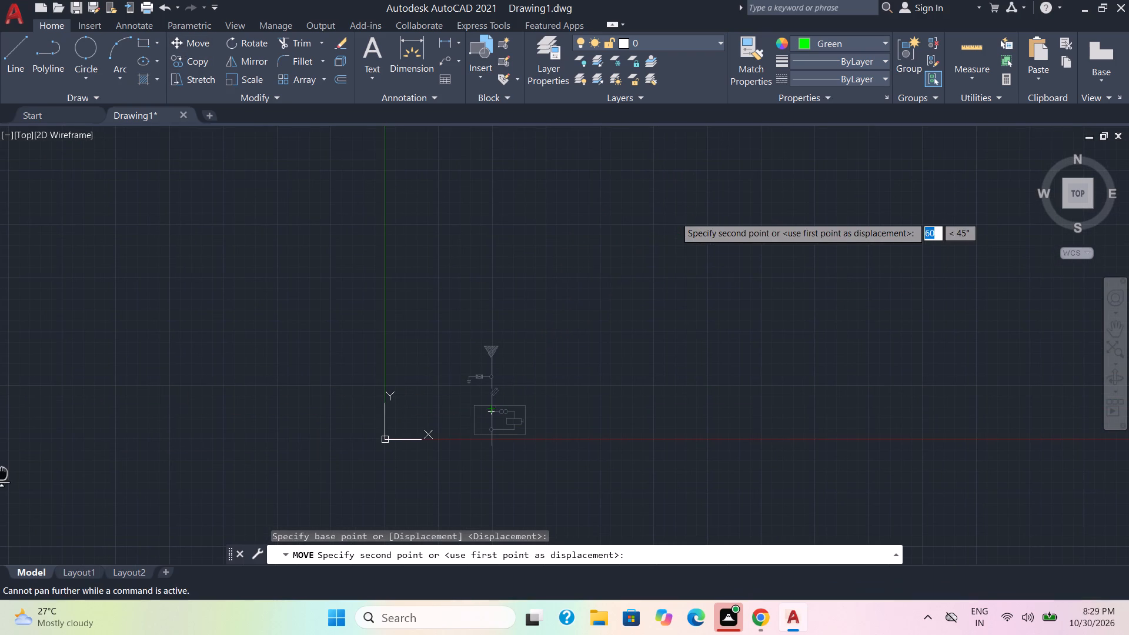
middle_drag(0, 477, 0, 475)
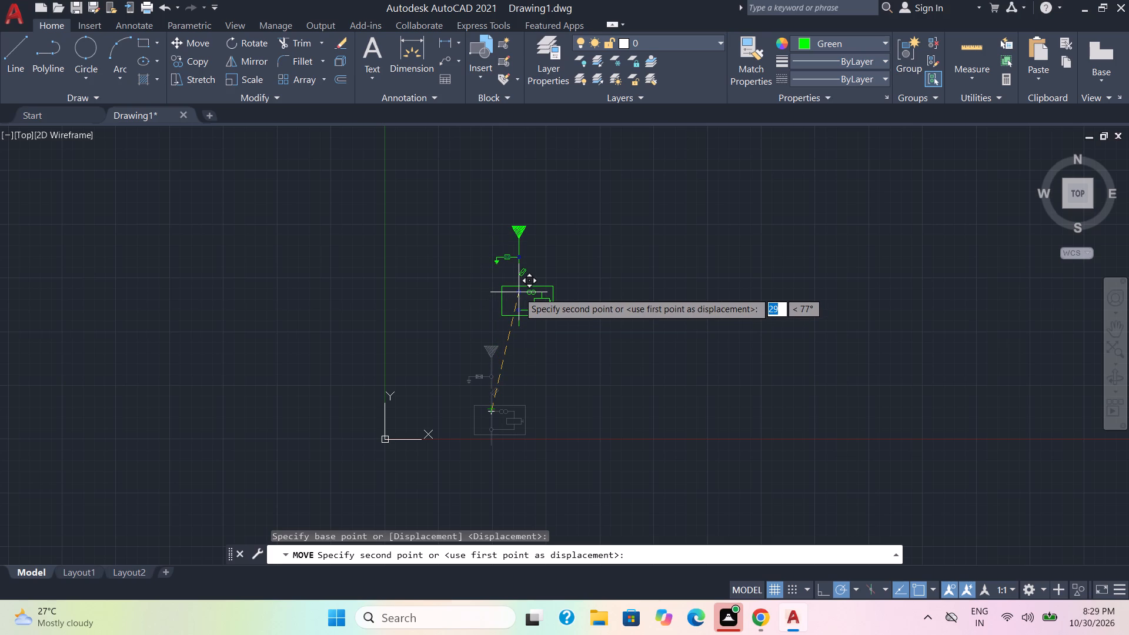
right_drag(519, 292, 581, 339)
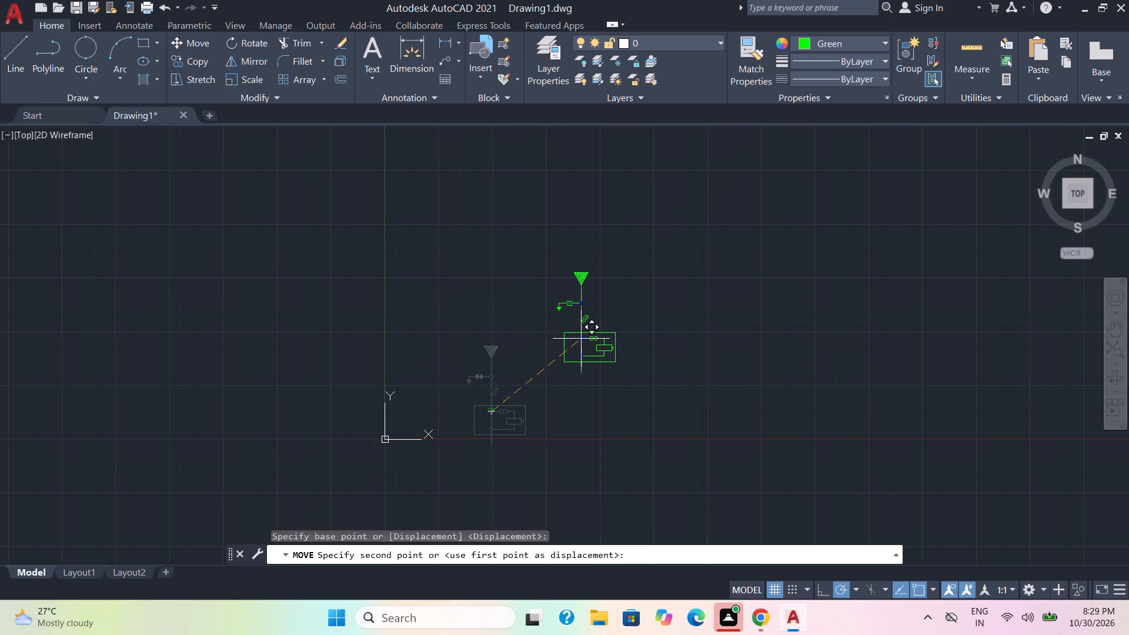
Move the entire diagram again, about 56 units up and to the right at 45°.
click(638, 426)
click(566, 313)
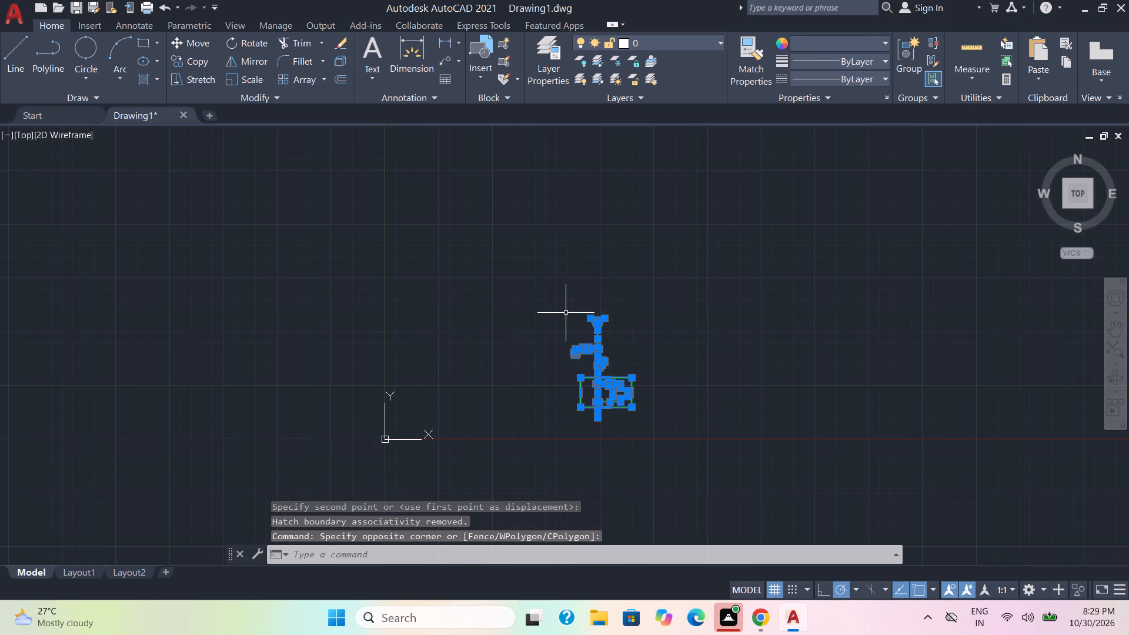
click(186, 38)
click(586, 387)
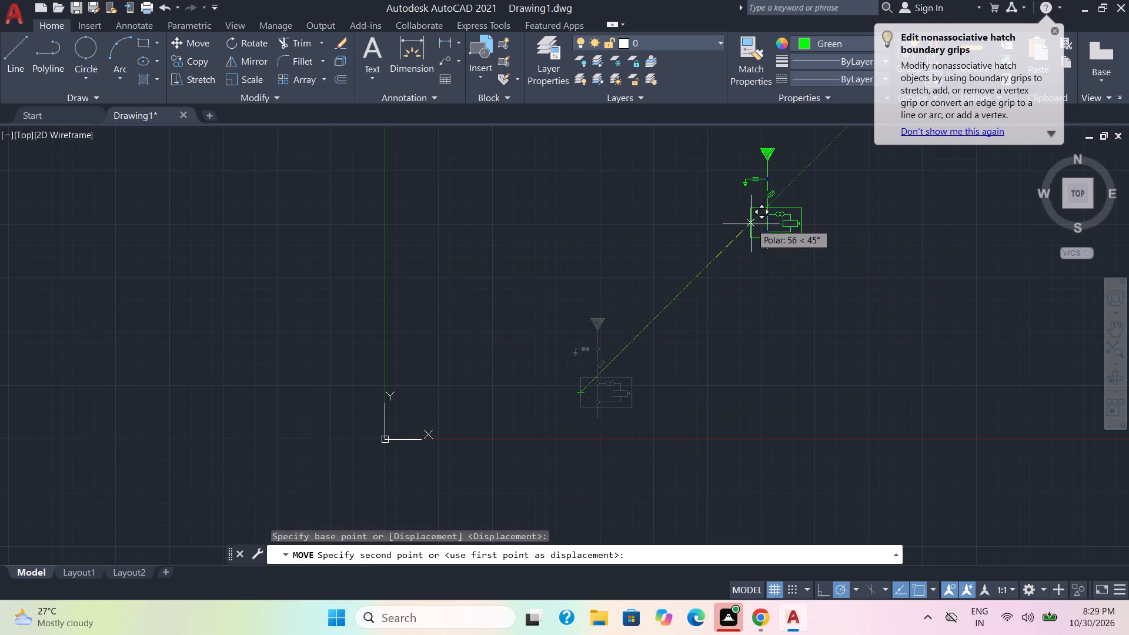
click(751, 223)
Copy the lowest blue circle from its top point to the main line's lower end and to a point about 9 units down.
middle_drag(654, 299, 311, 405)
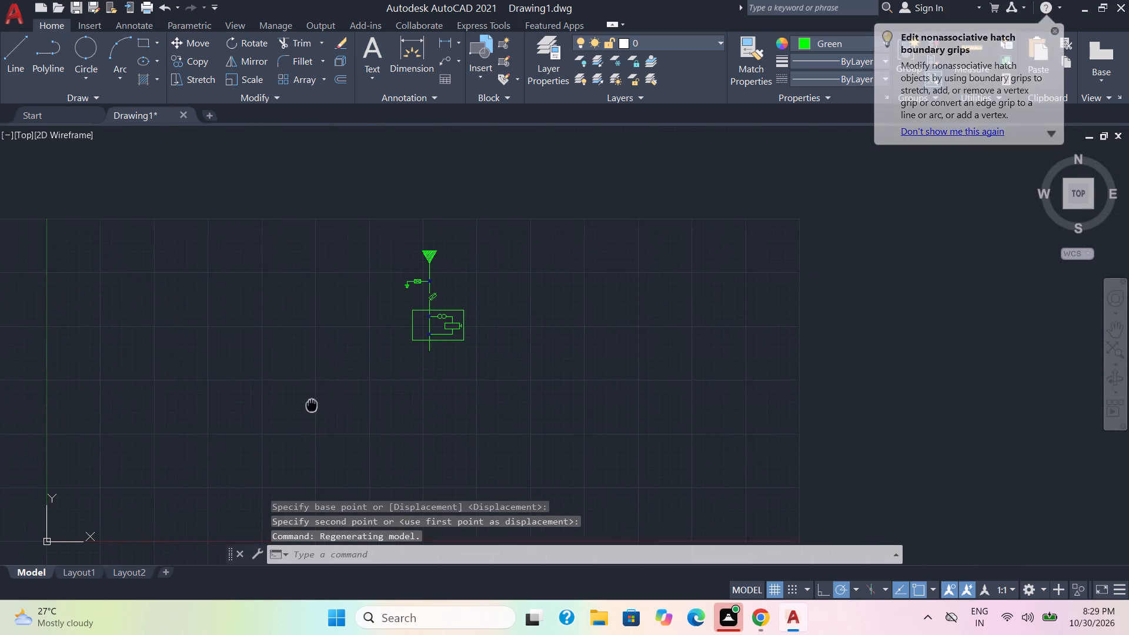
middle_drag(311, 405, 283, 405)
scroll(346, 415, up, 1)
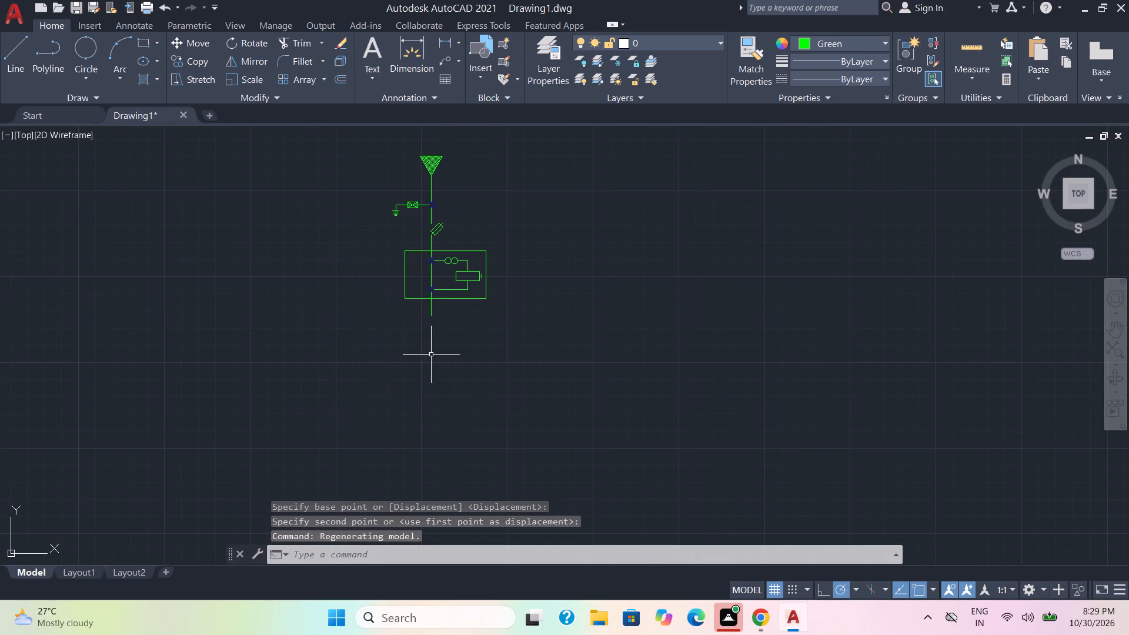
scroll(431, 355, up, 2)
middle_drag(469, 305, 479, 368)
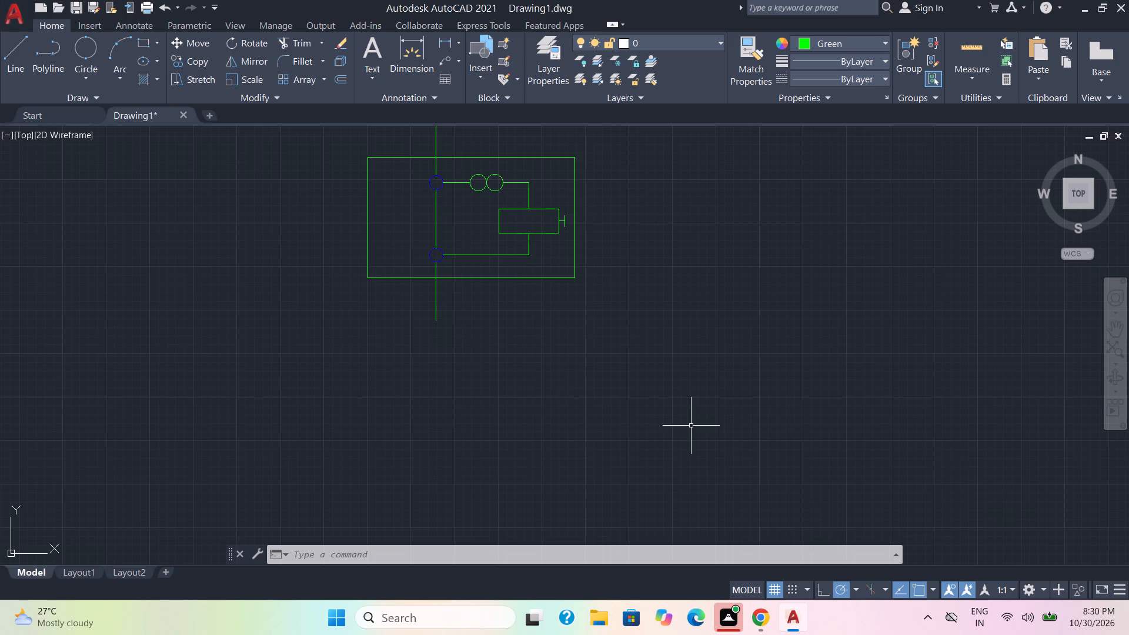
middle_drag(623, 437, 633, 357)
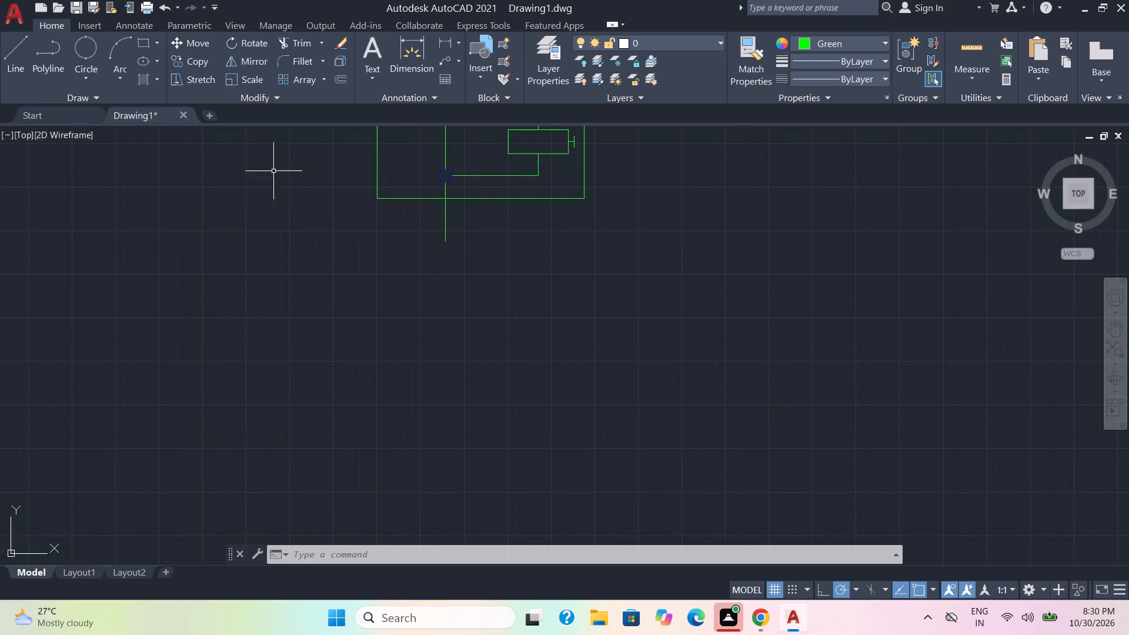
click(439, 177)
click(204, 60)
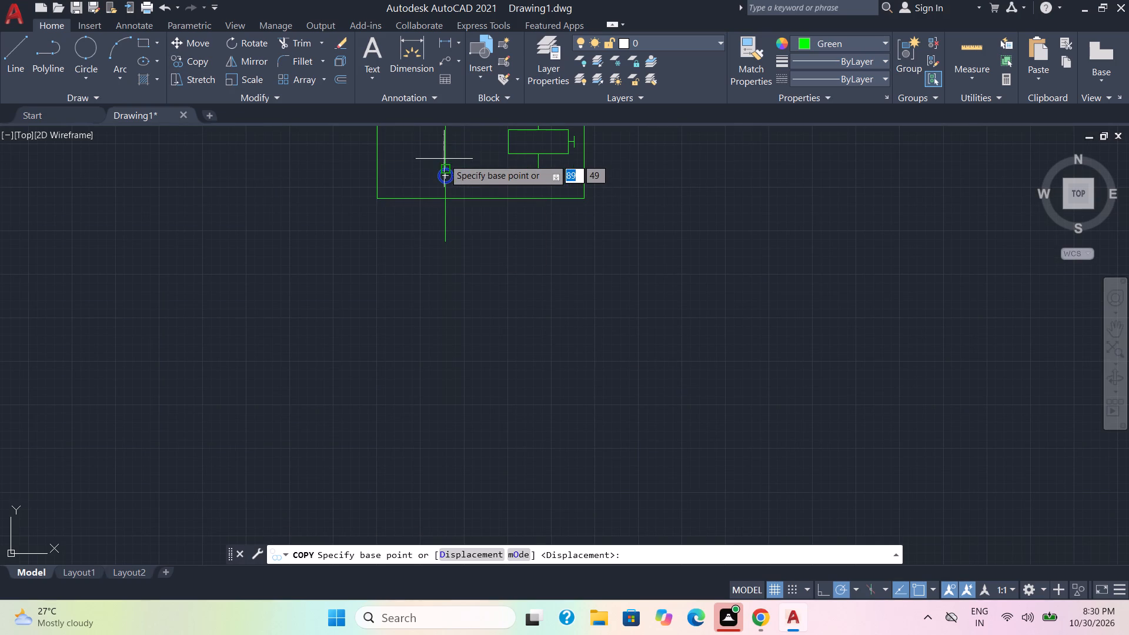
click(447, 168)
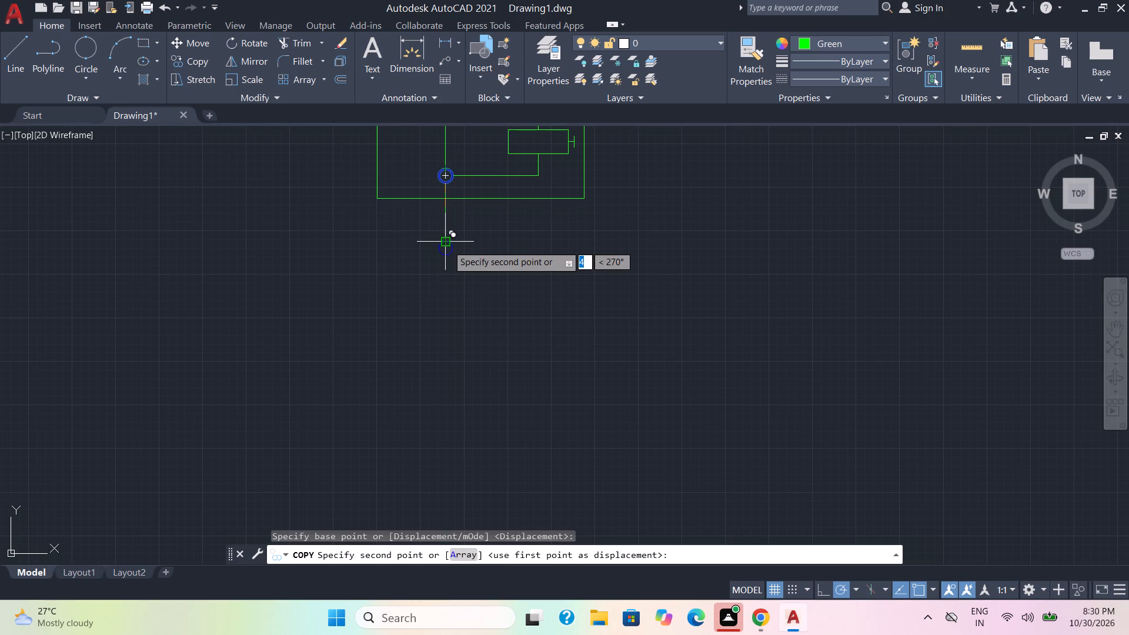
click(447, 245)
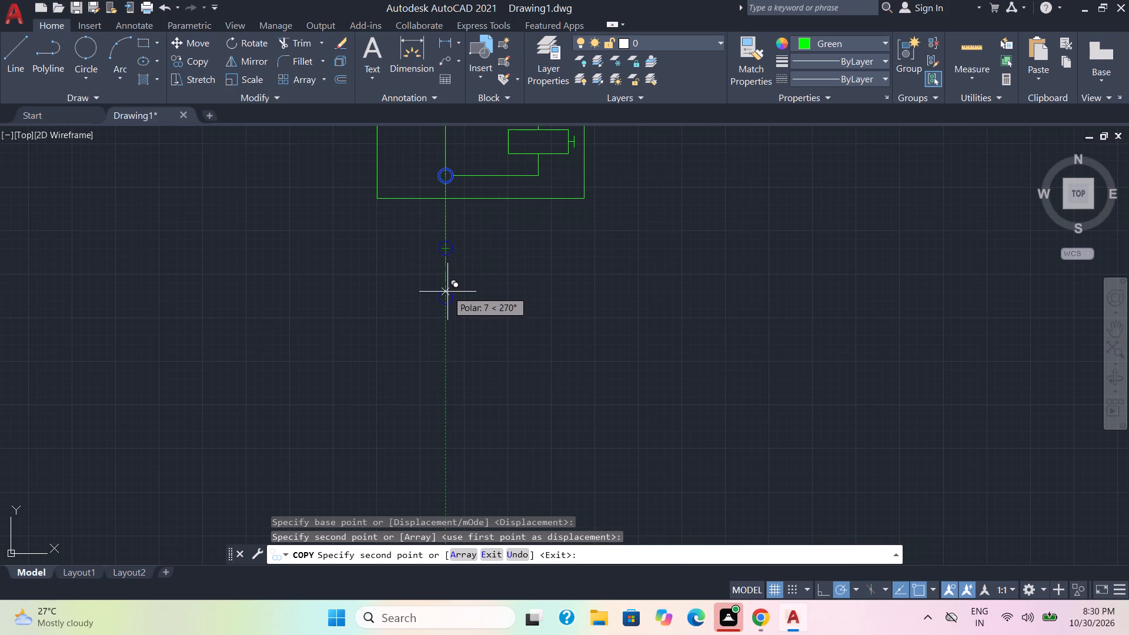
click(445, 326)
key(Escape)
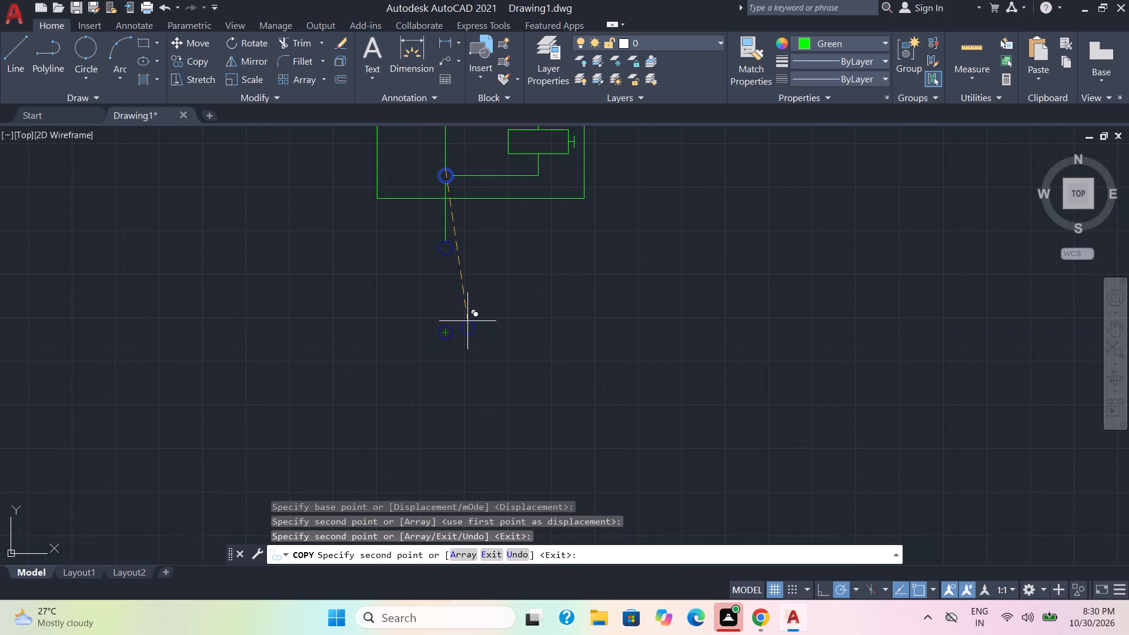
Draw a vertical line joining the bottom of the upper copied circle to the top of the lower one.
click(8, 59)
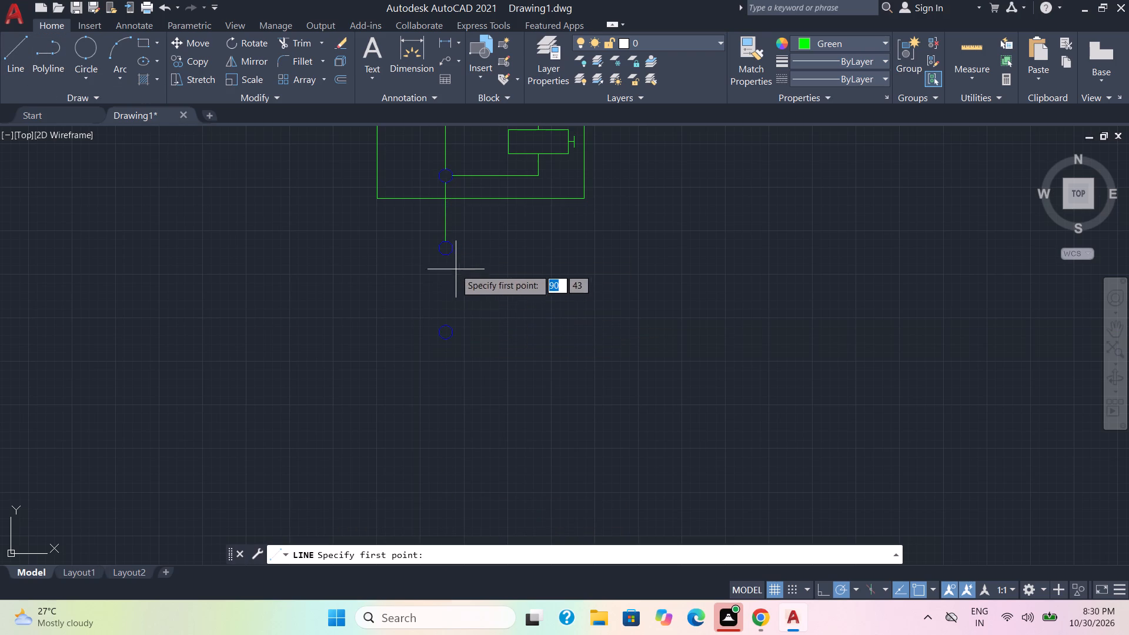
scroll(446, 256, up, 1)
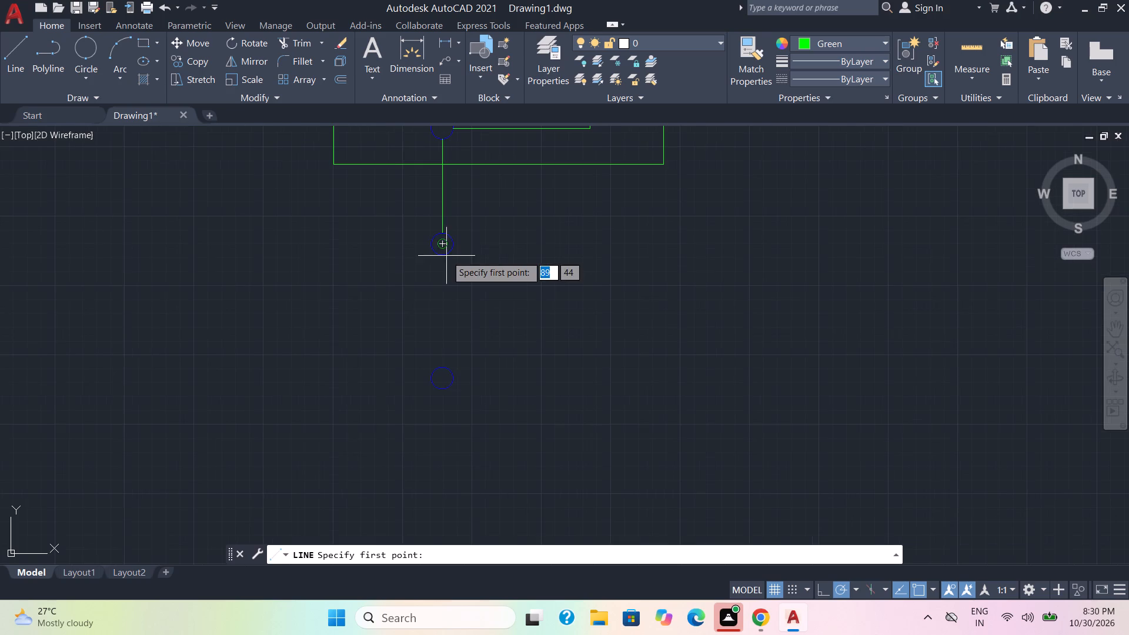
click(441, 256)
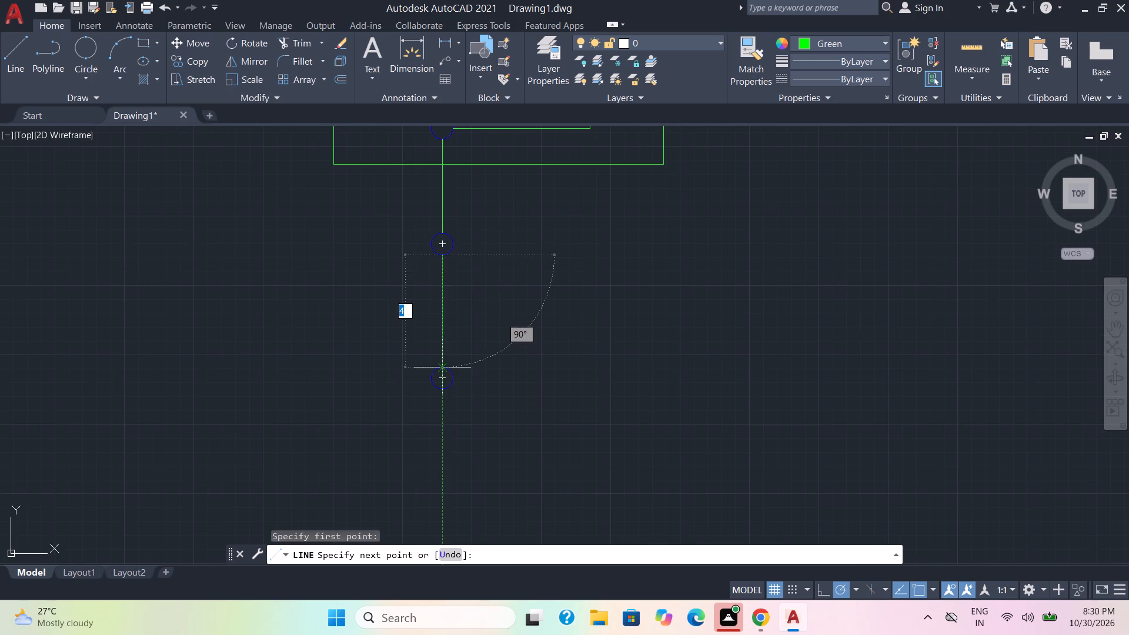
click(445, 365)
key(Escape)
Draw a short line straight down from the bottom of the lowest blue circle.
scroll(533, 390, down, 1)
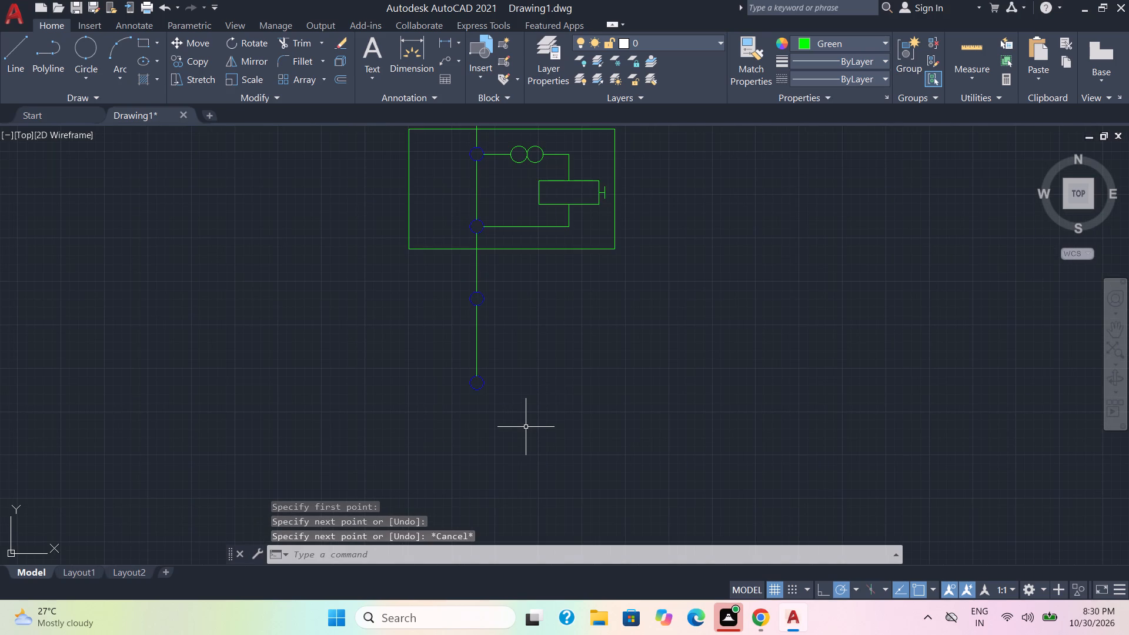
middle_drag(526, 427, 500, 356)
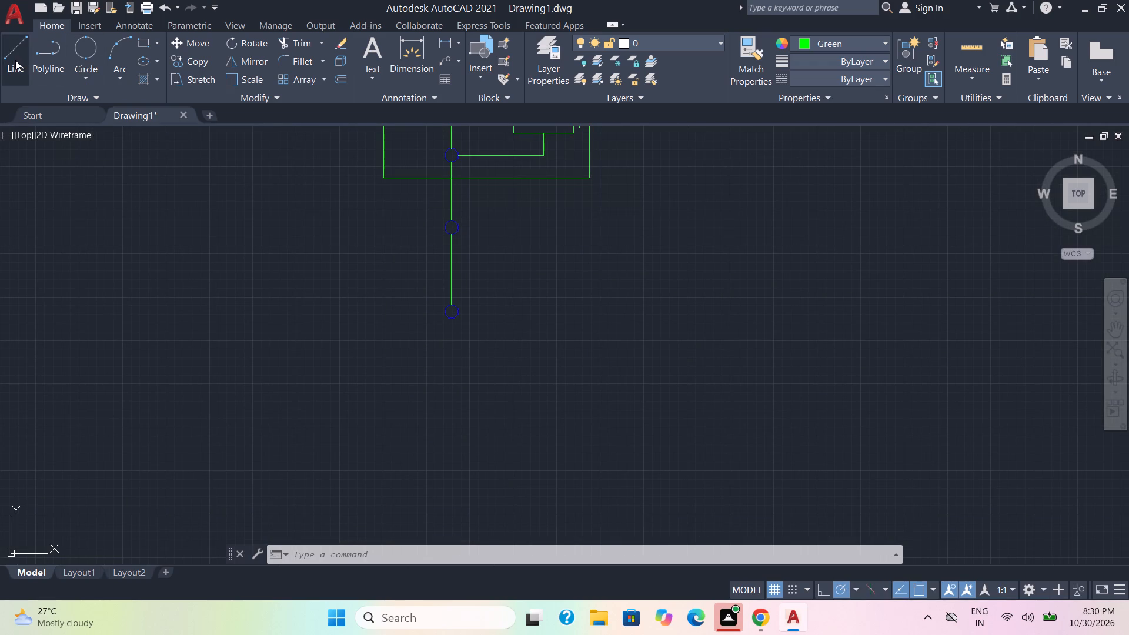
click(15, 59)
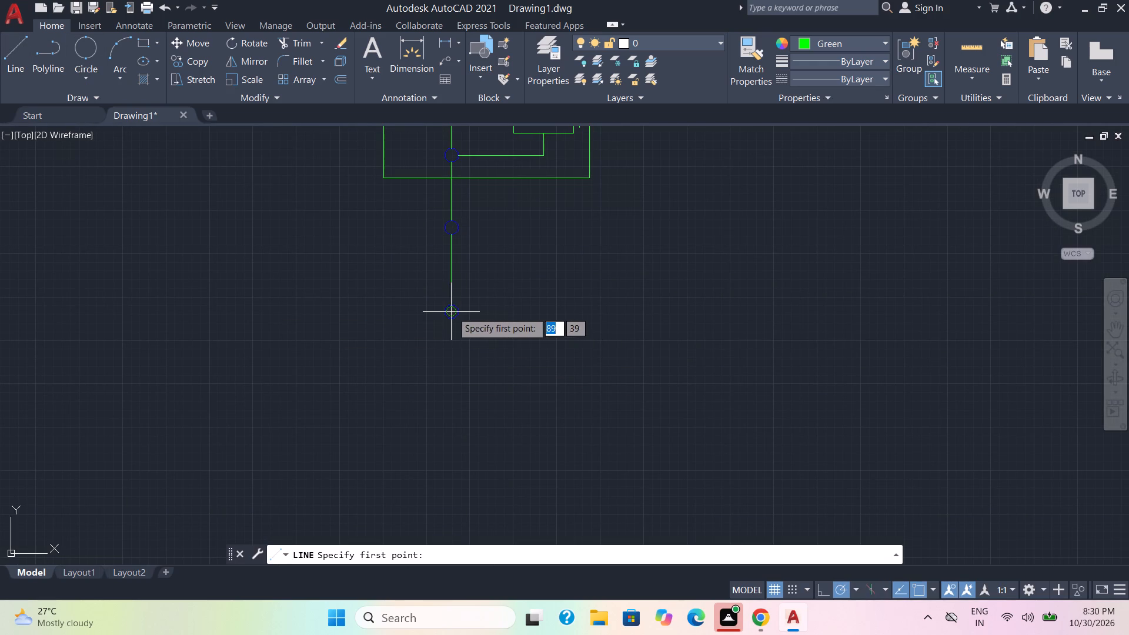
click(453, 321)
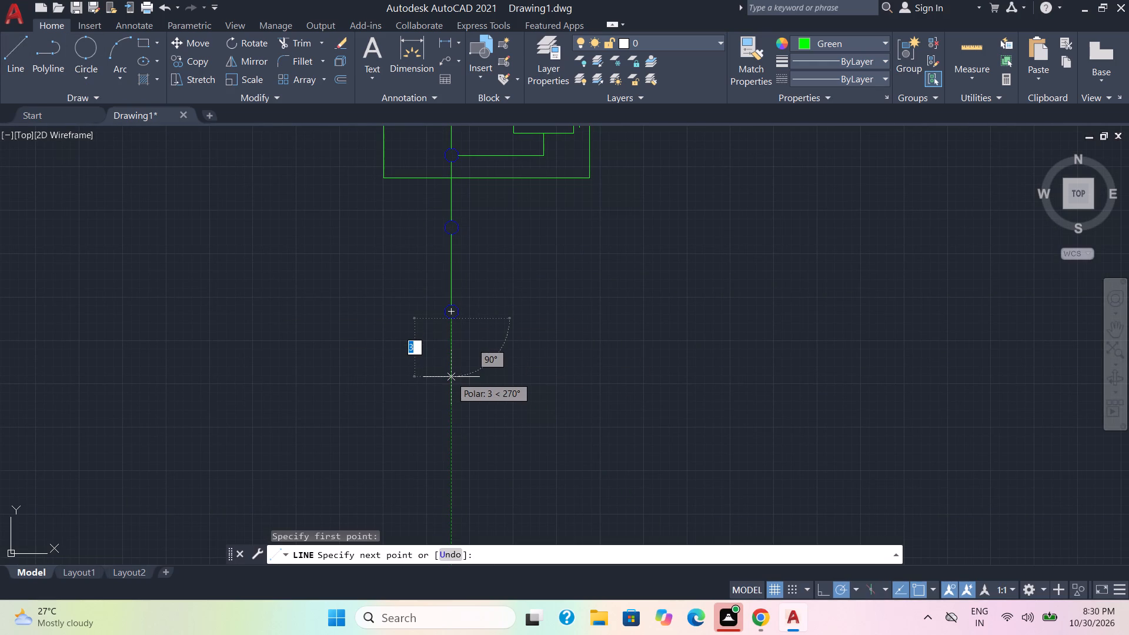
click(455, 399)
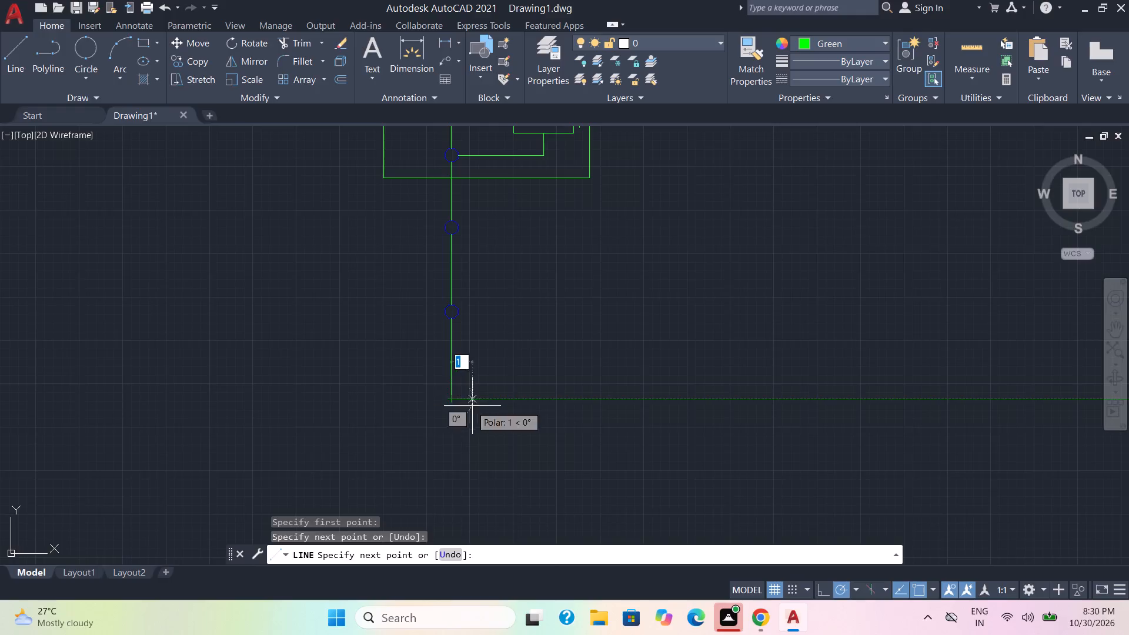
key(Escape)
Draw a long vertical line straight down, starting about 4 units below the main line's lower end to leave a gap.
scroll(546, 379, down, 2)
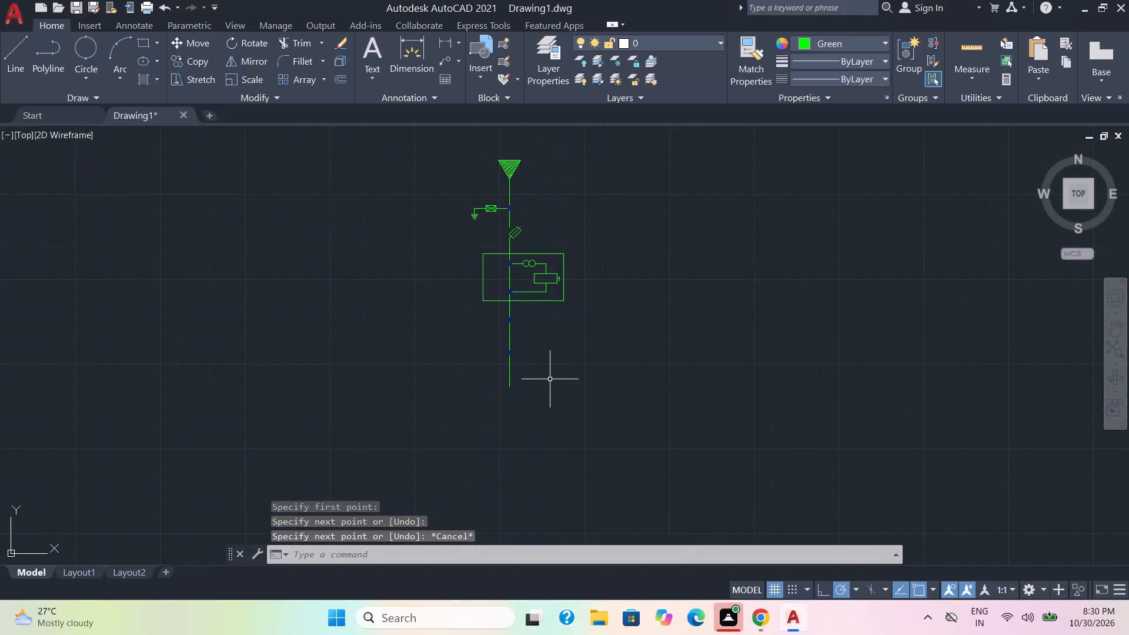
scroll(551, 379, down, 1)
scroll(525, 278, up, 2)
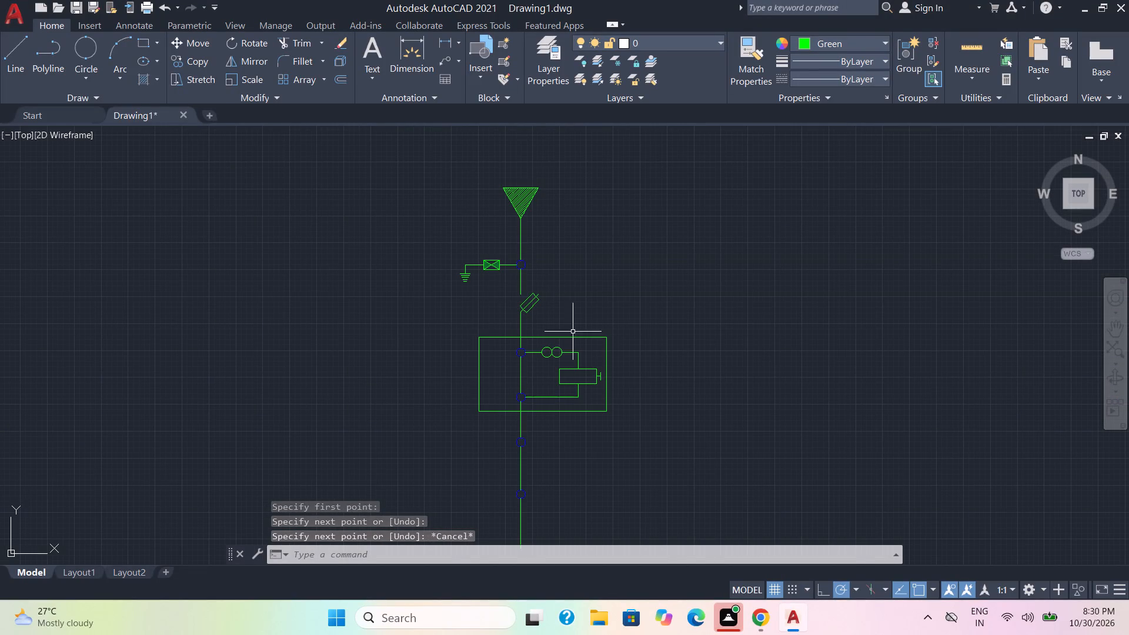
scroll(578, 457, down, 1)
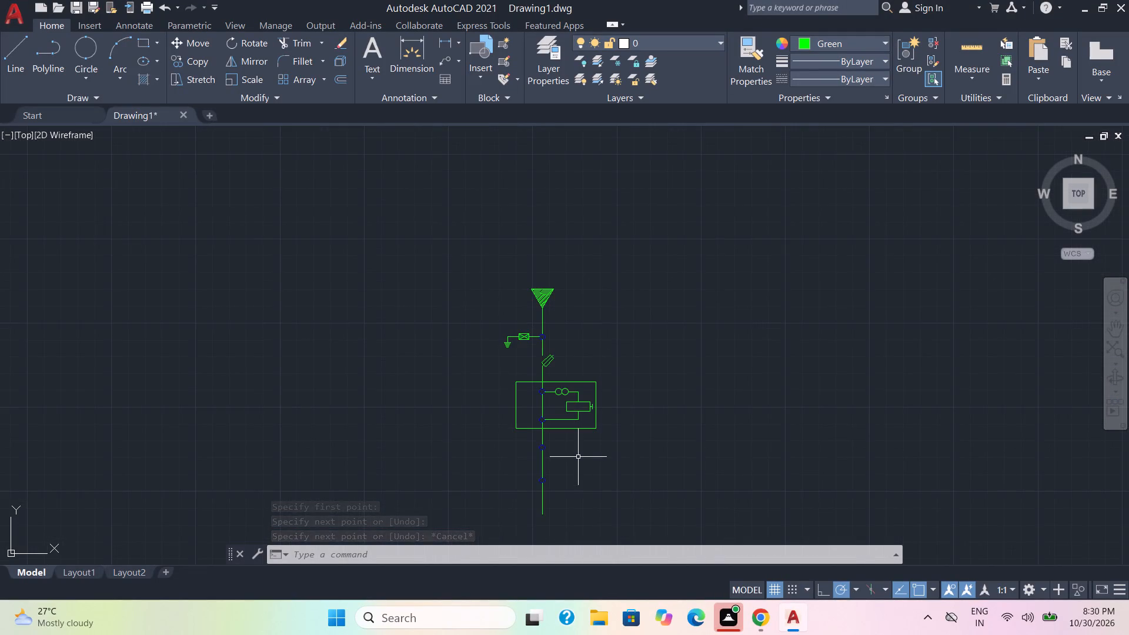
middle_drag(578, 457, 529, 241)
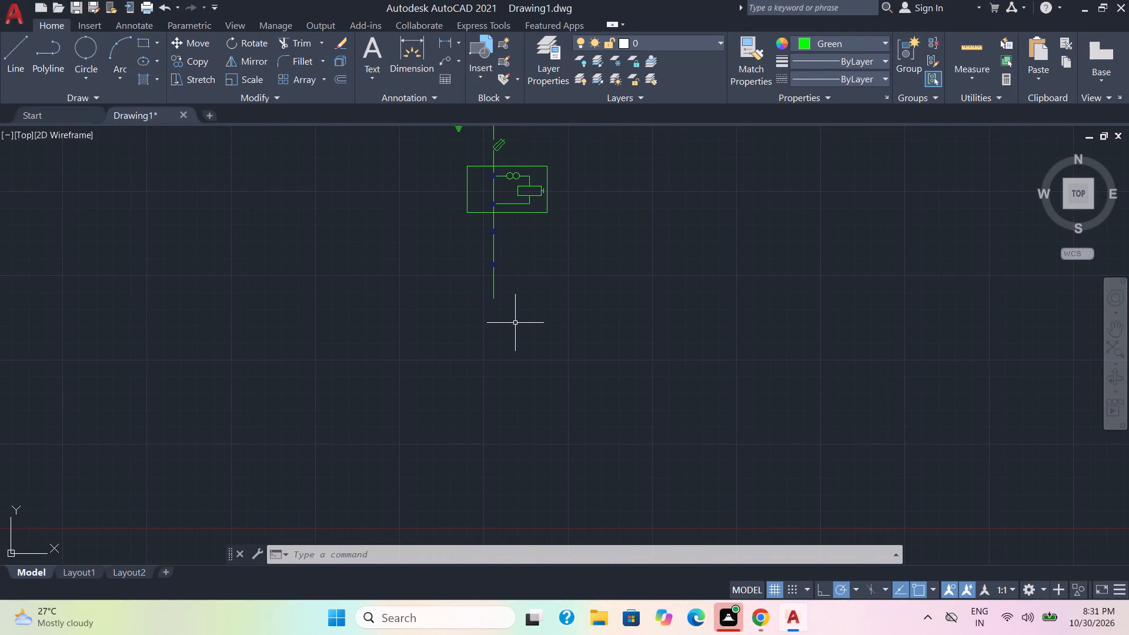
click(14, 52)
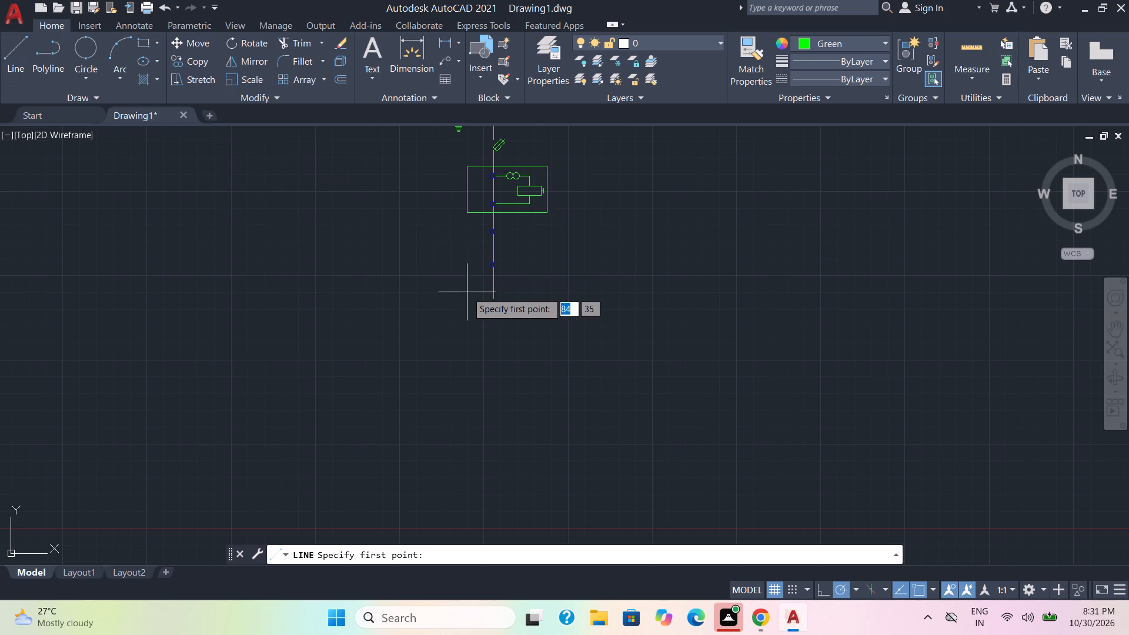
click(494, 327)
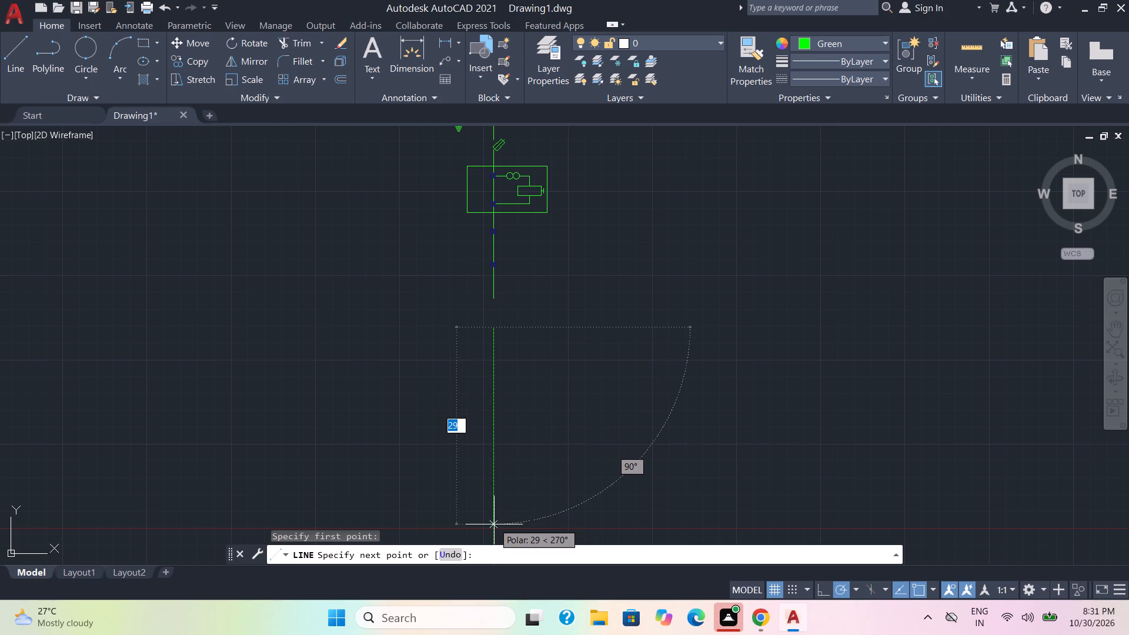
click(494, 481)
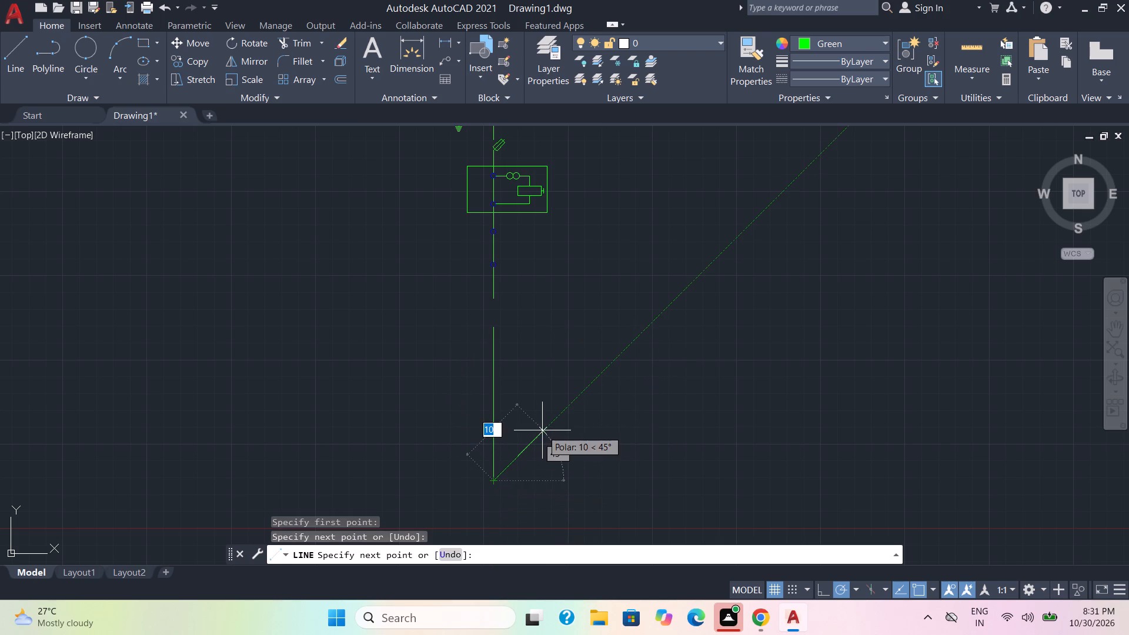
key(Escape)
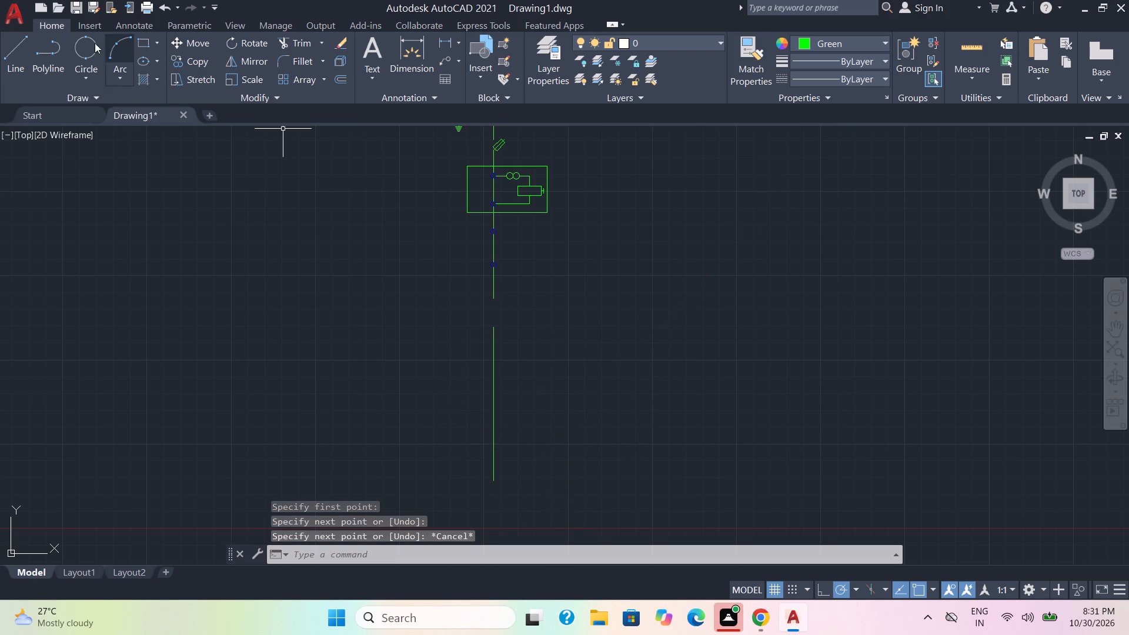
Draw a slanted switch blade about 4 units long at about 112° from the top of the long lower line.
click(8, 56)
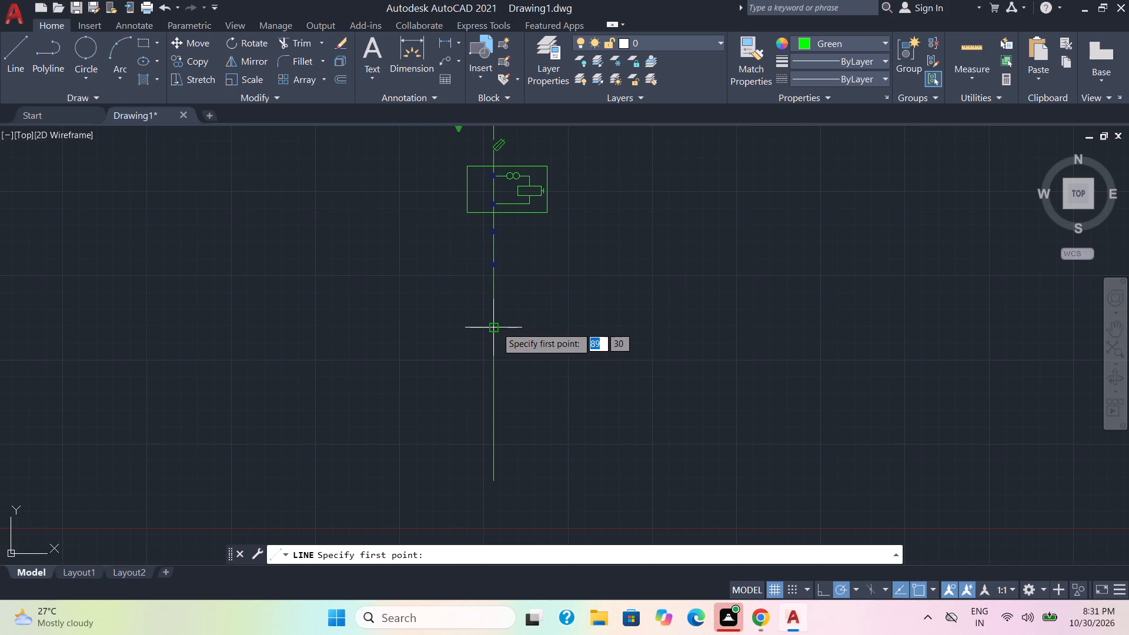
click(496, 327)
scroll(486, 309, up, 1)
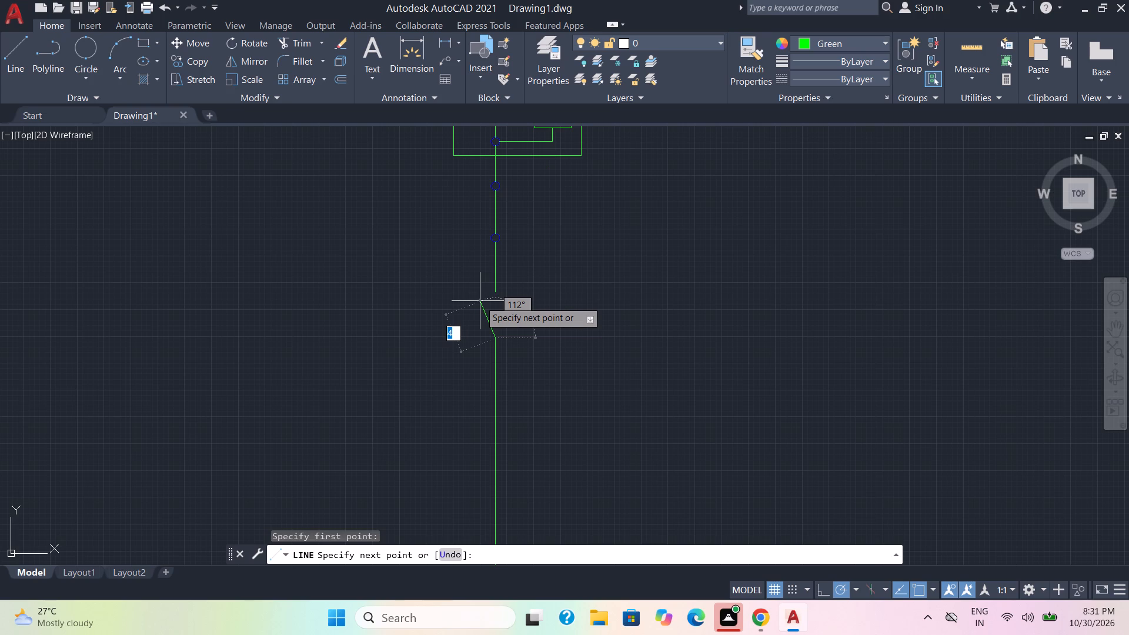
click(480, 298)
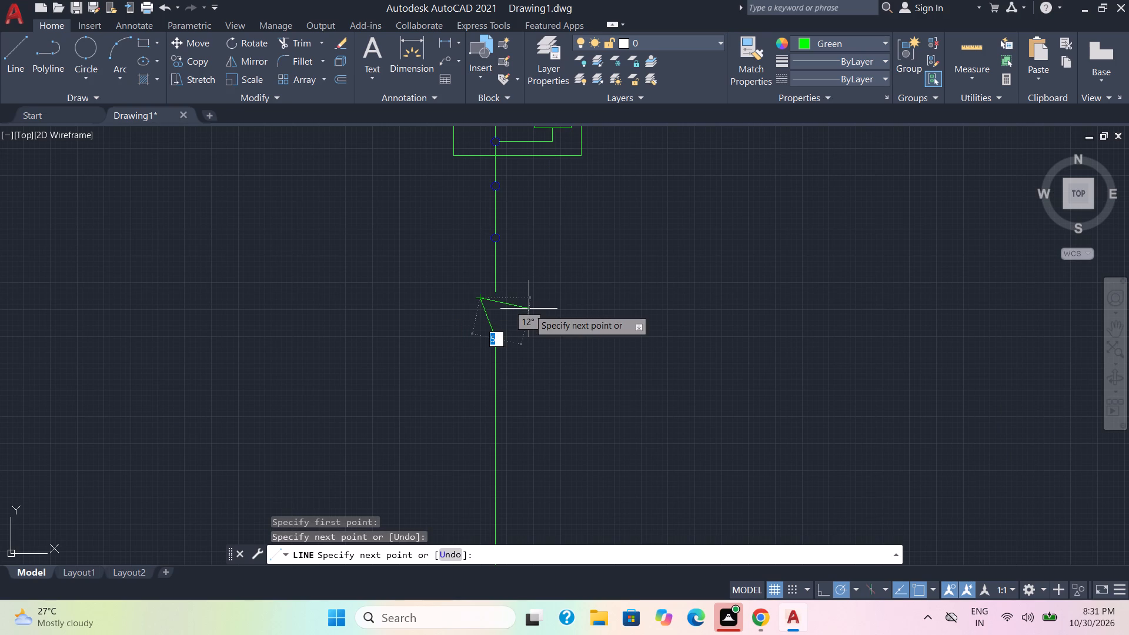
key(Escape)
Draw a horizontal line leftward from the midpoint of the slanted blade, in two segments of about 8 and 9 units.
click(14, 59)
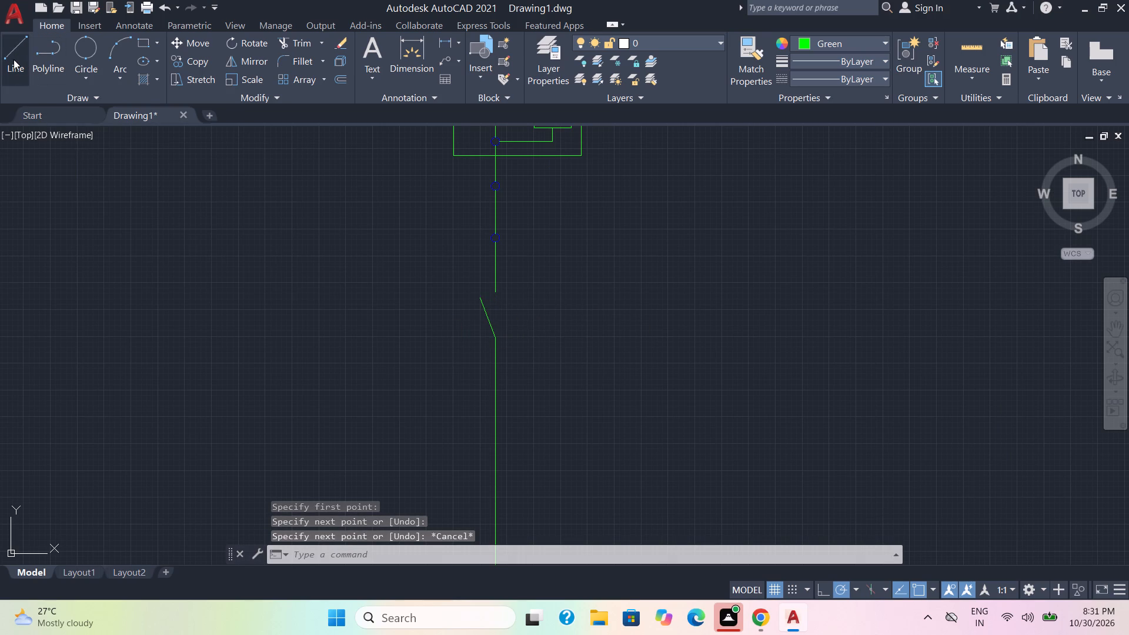
click(486, 317)
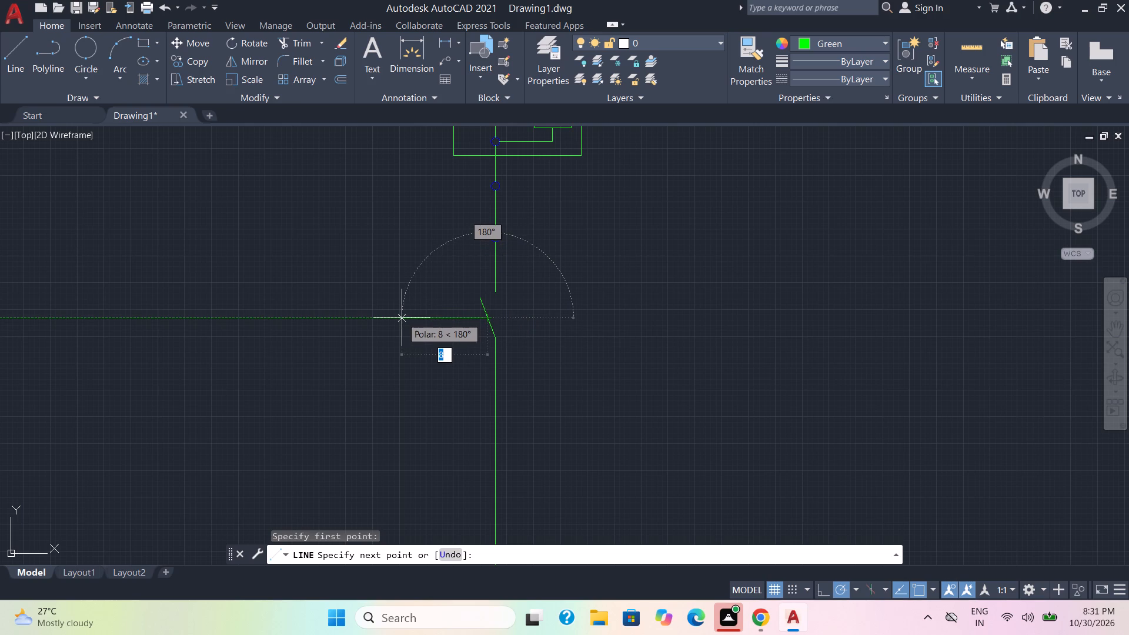
click(402, 317)
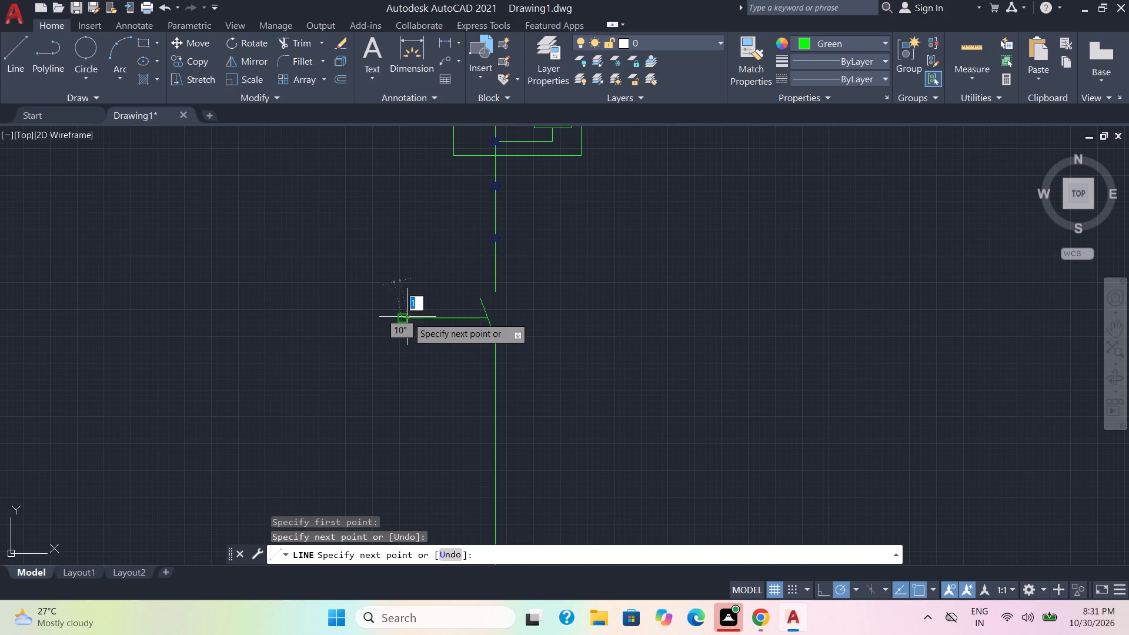
click(305, 315)
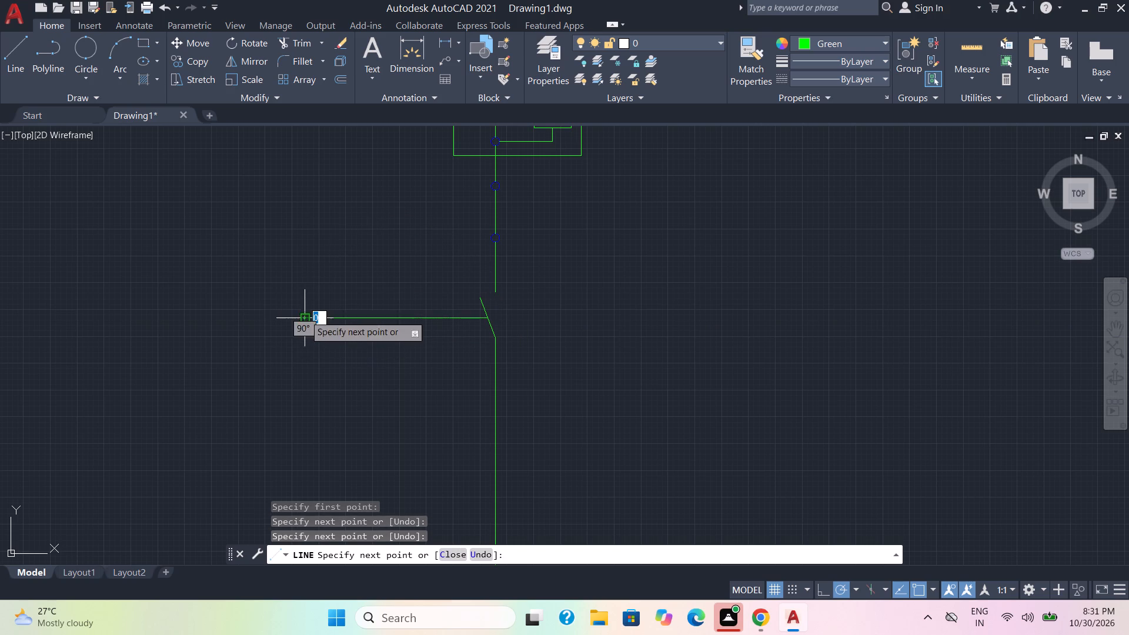
key(Escape)
Draw a square about 2 by 2 units over the horizontal line, around where its two segments meet.
click(143, 43)
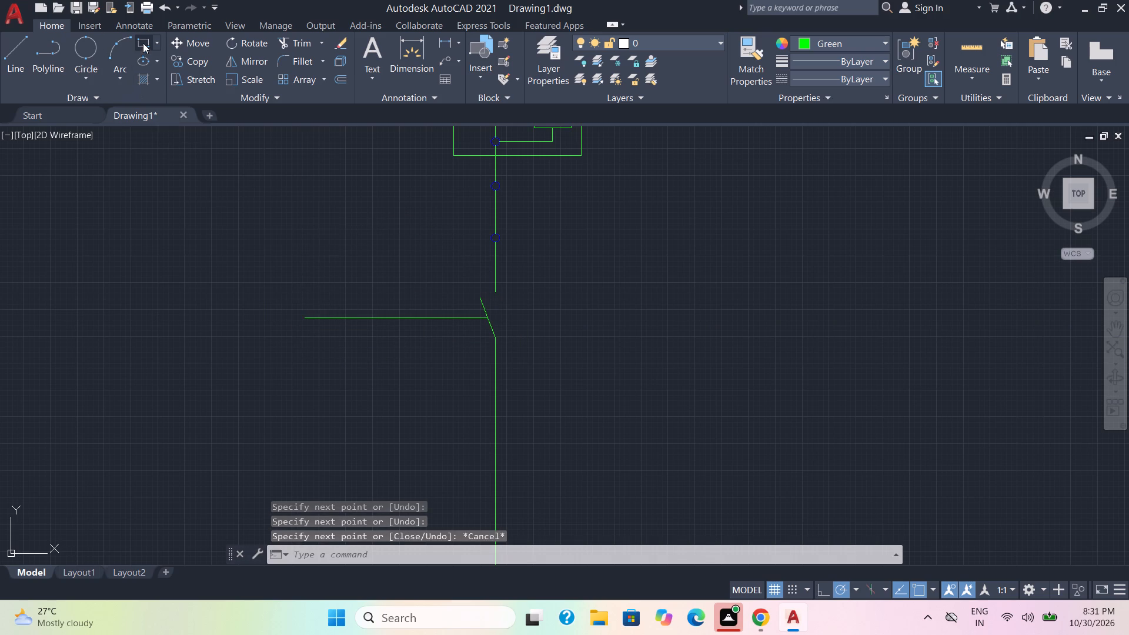
click(382, 308)
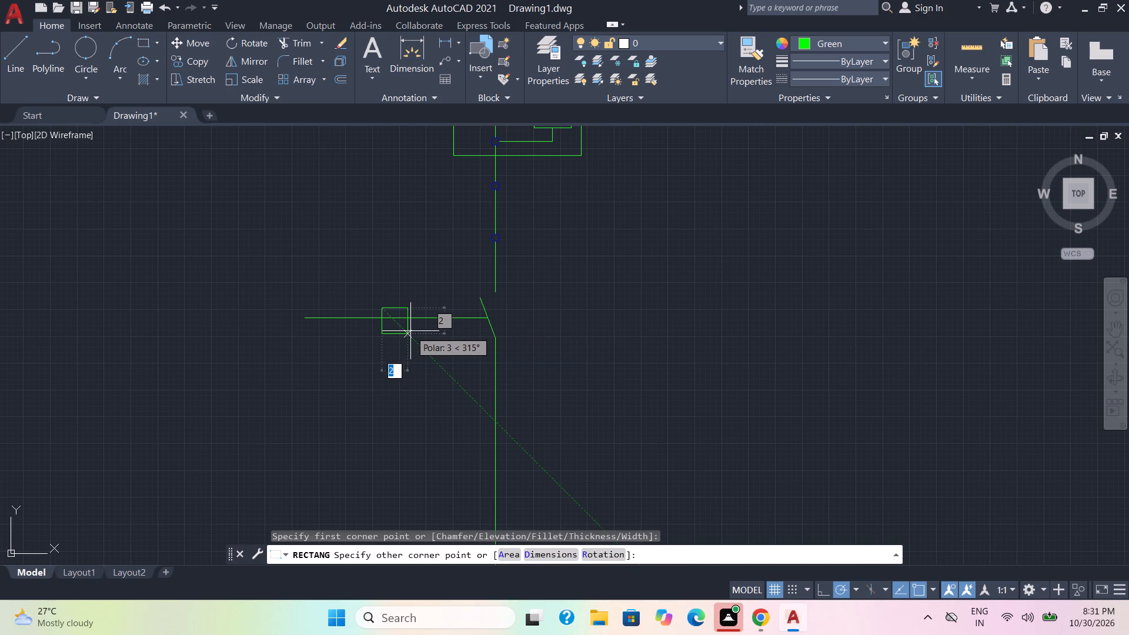
click(410, 331)
Move the small square slightly up so its right edge's midpoint sits on the horizontal line.
click(417, 339)
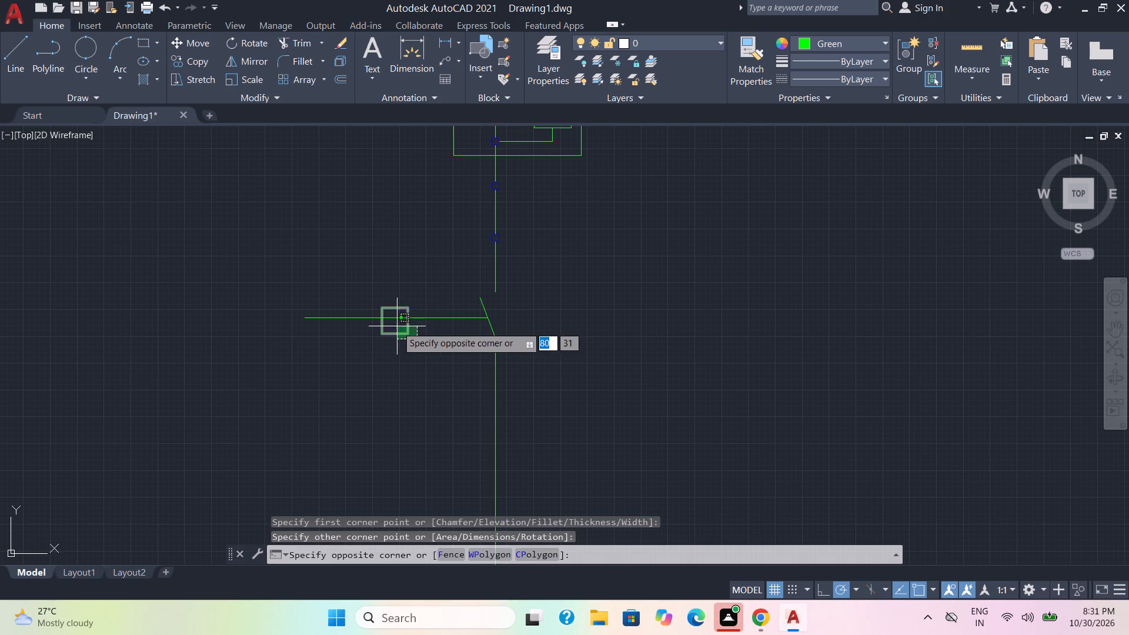
click(397, 326)
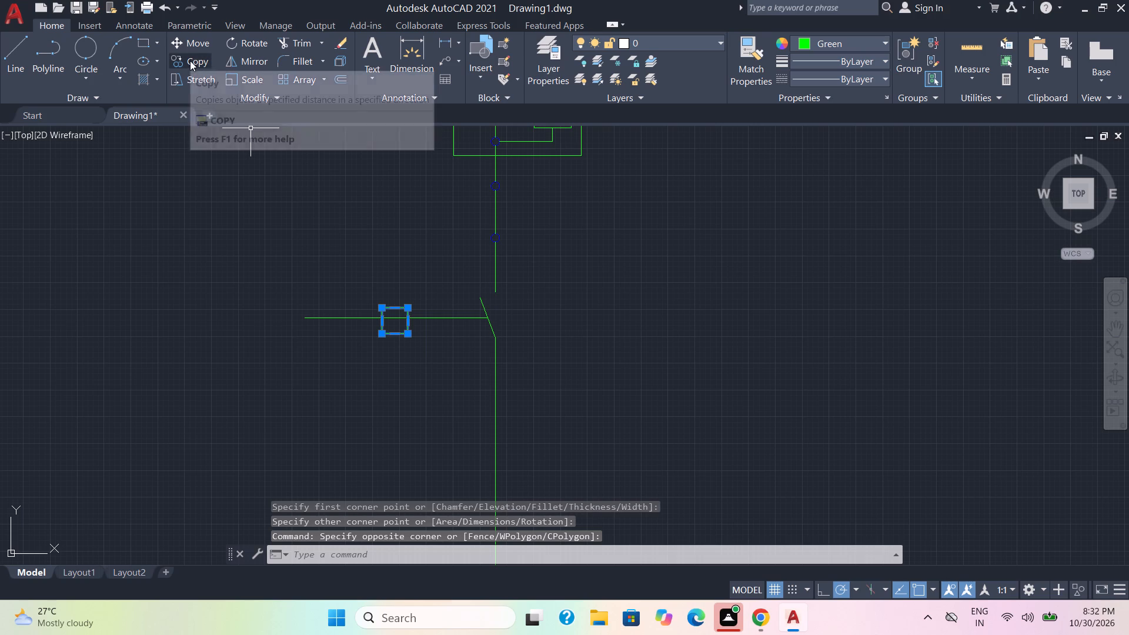
click(196, 43)
scroll(387, 275, up, 2)
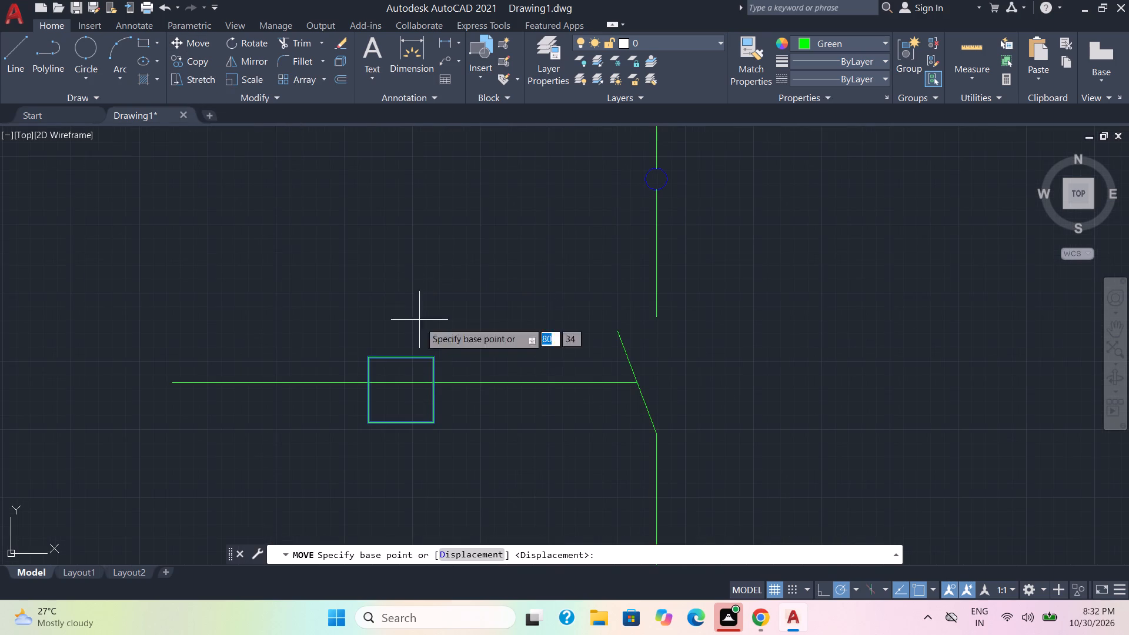
click(434, 392)
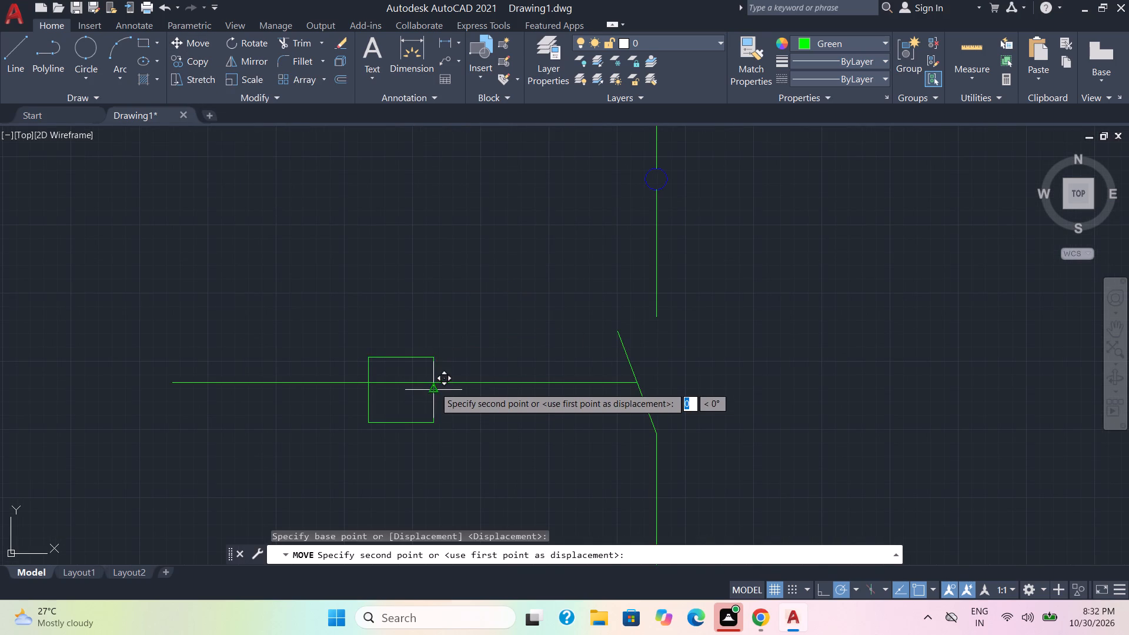
click(434, 384)
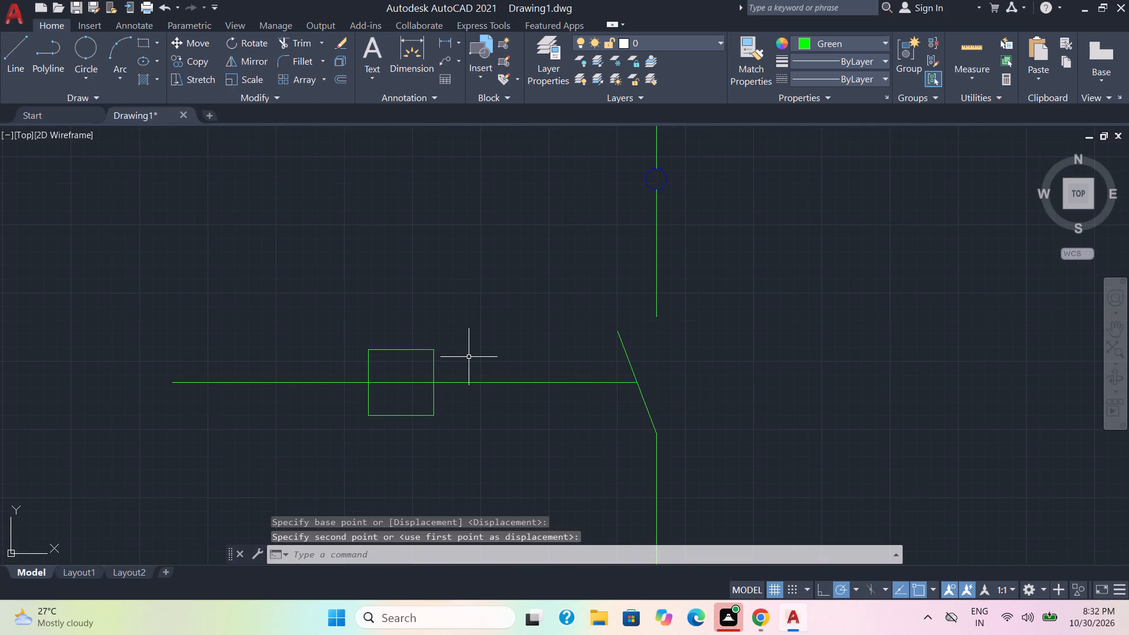
Draw a vertical line about 4 units long upward from the midpoint of the square's bottom edge, passing through the square.
middle_drag(469, 360, 456, 316)
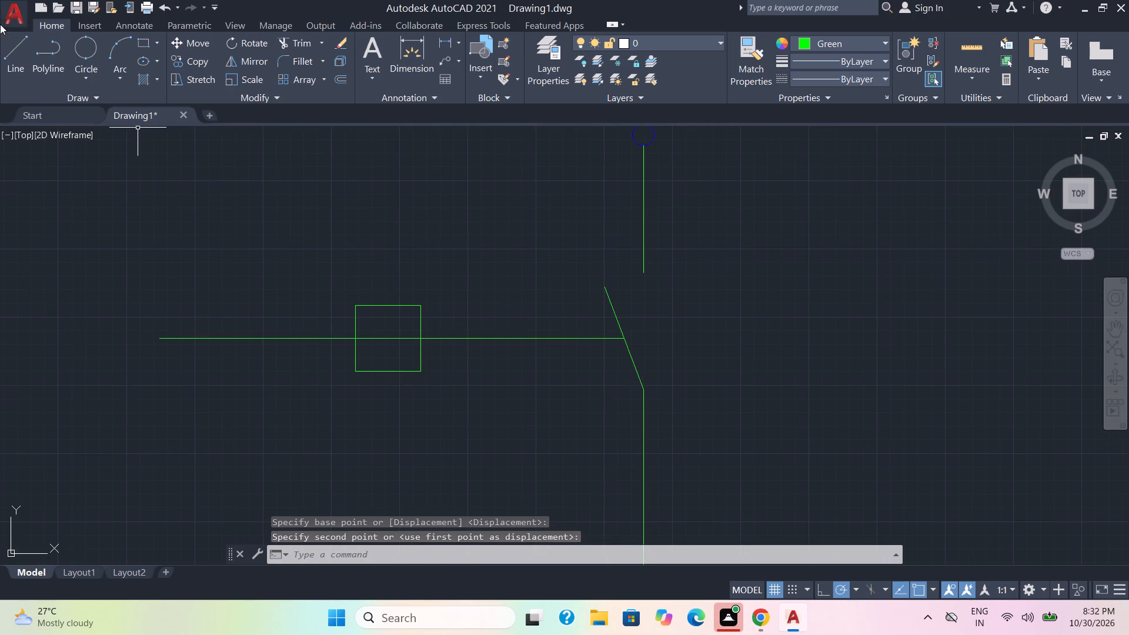
click(11, 48)
click(386, 375)
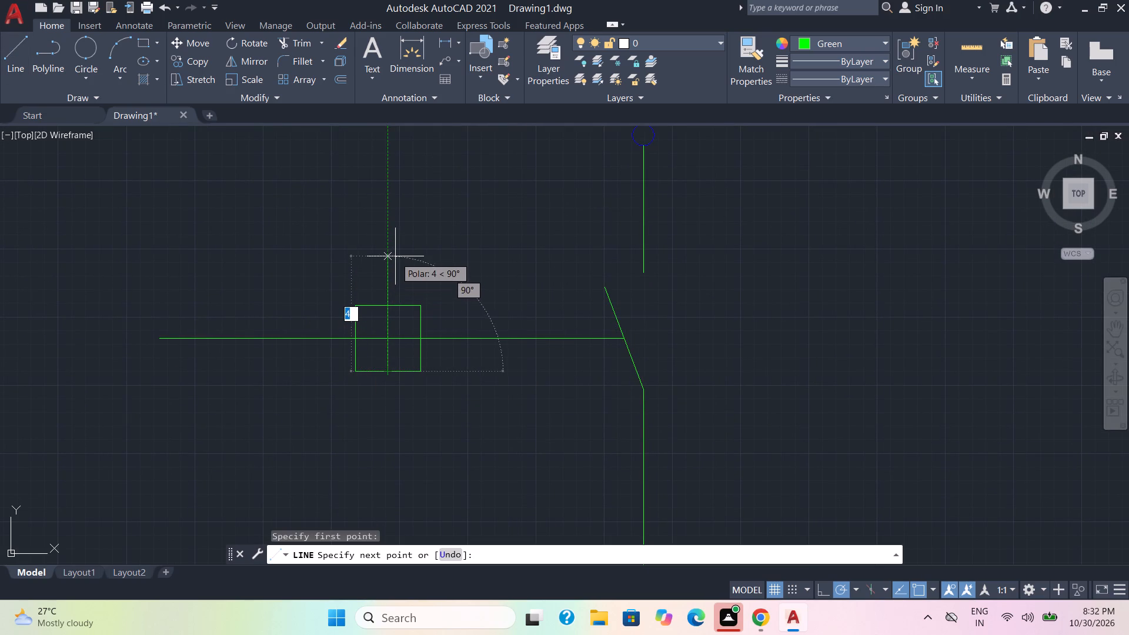
click(385, 246)
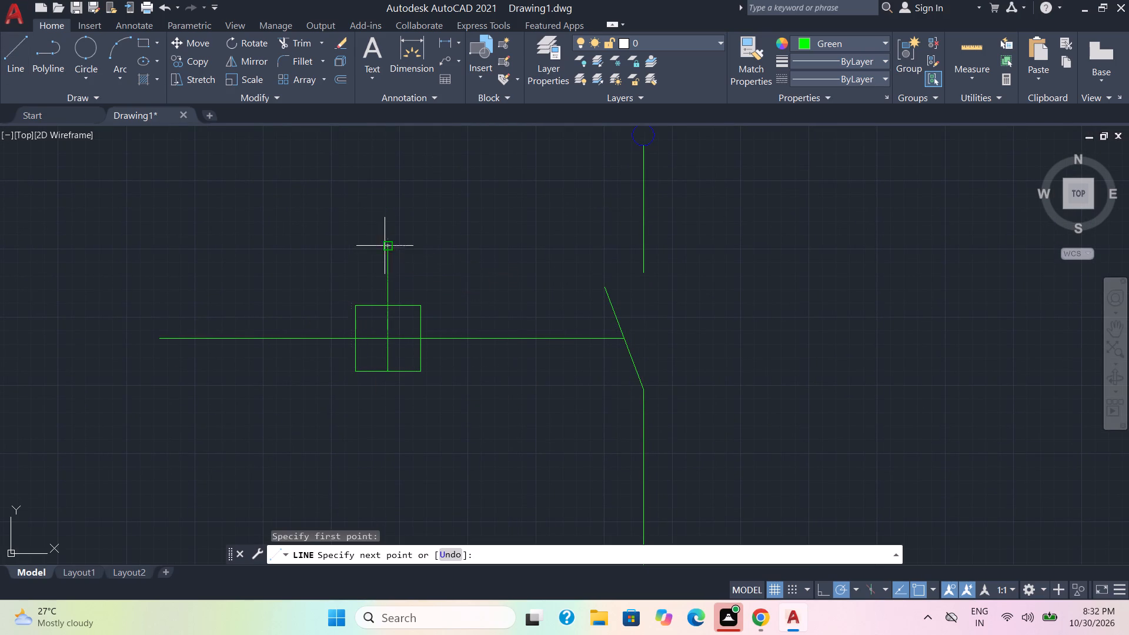
scroll(426, 252, down, 1)
key(Escape)
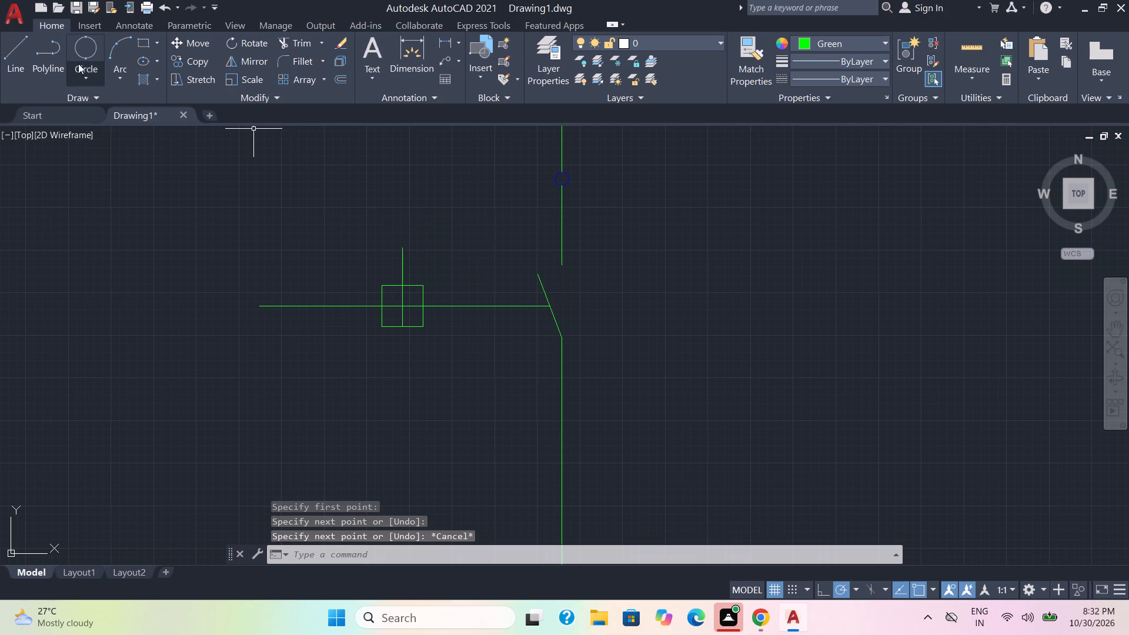
Draw a two-point circle about 4 units in diameter, standing on the upper end of the square's vertical line.
click(88, 56)
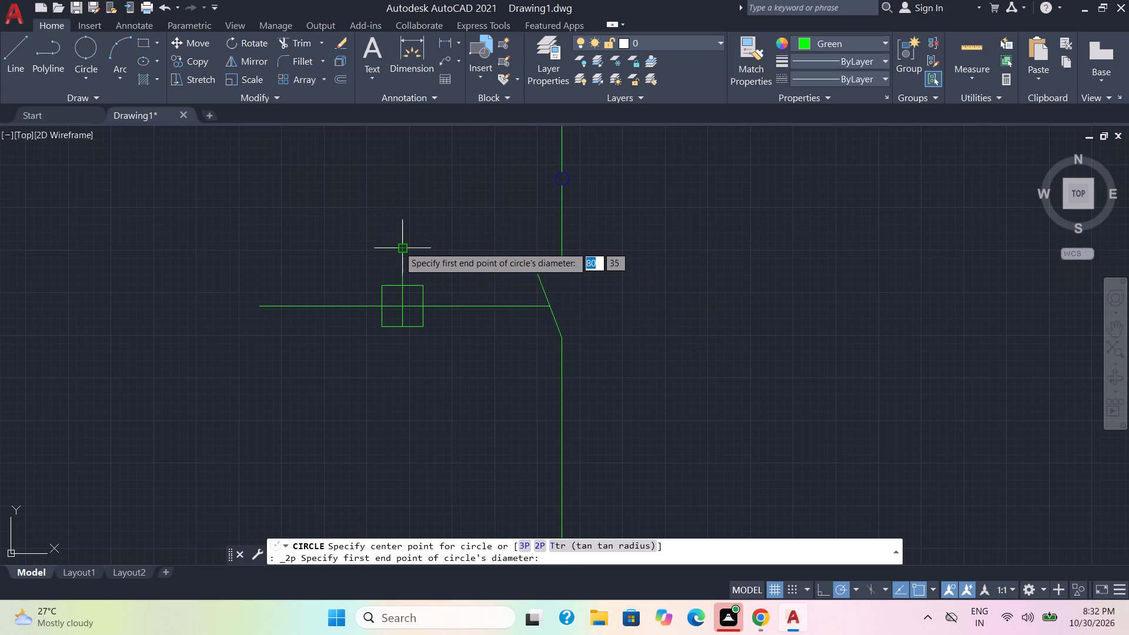
click(400, 248)
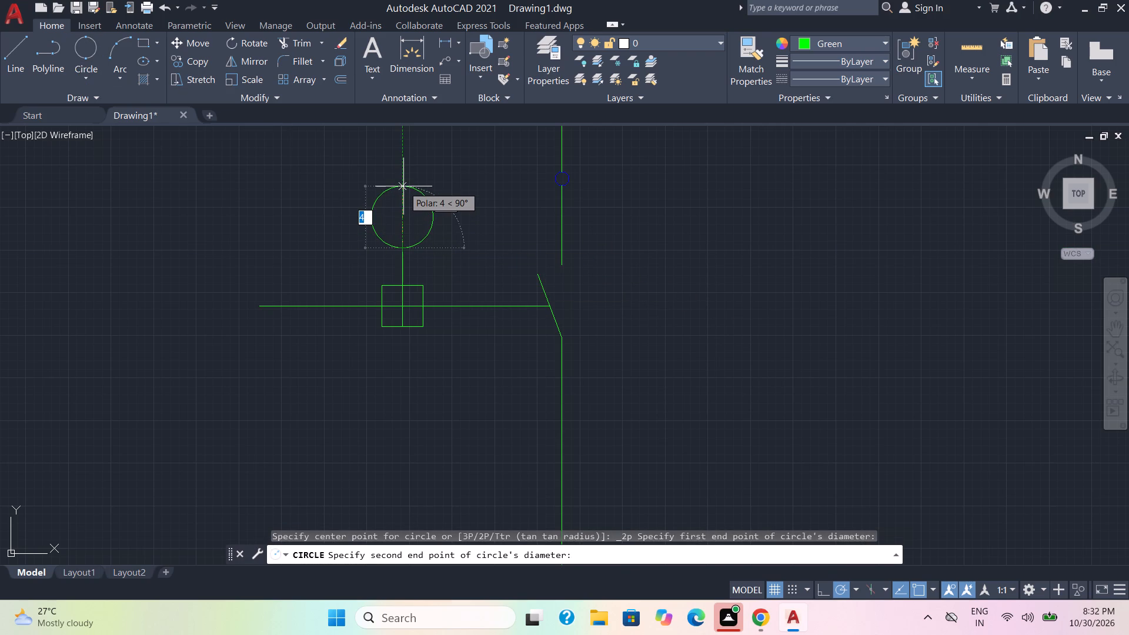
click(404, 190)
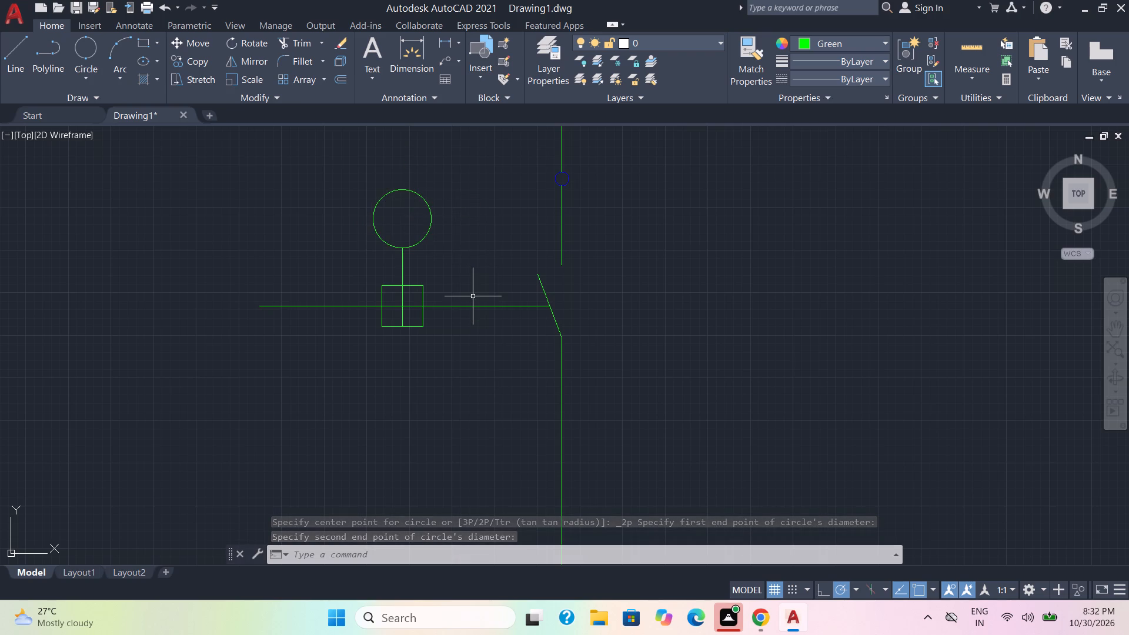
Draw a triangle pointing toward the square, its tip at the midpoint of the horizontal line's left part, with 45° sides about 2 units long.
scroll(473, 296, down, 1)
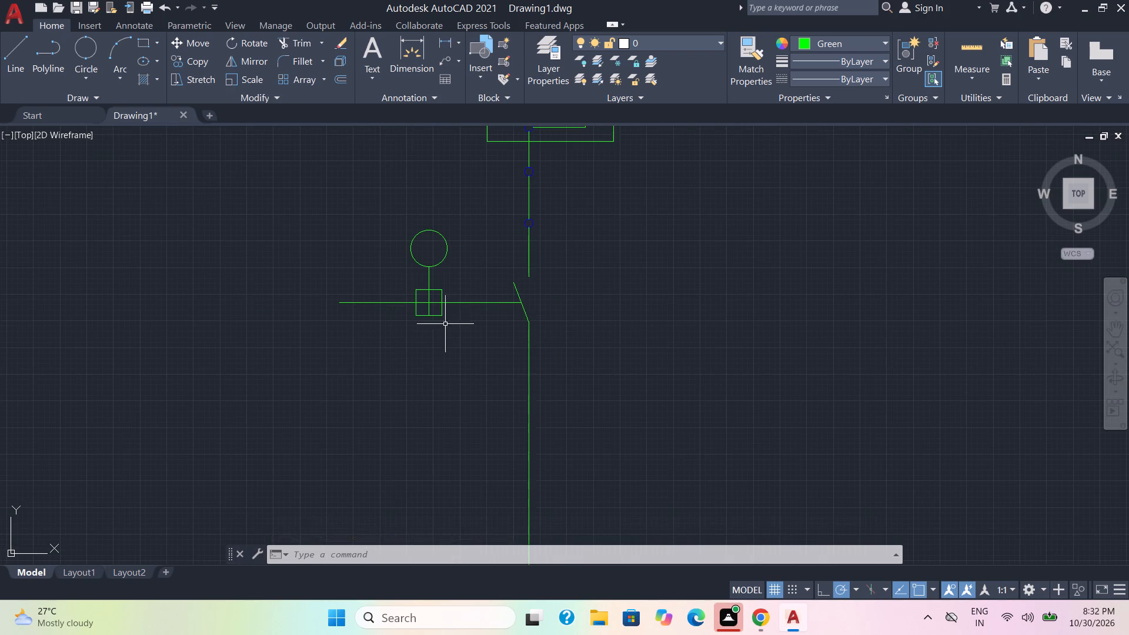
scroll(422, 365, down, 1)
middle_drag(422, 365, 425, 323)
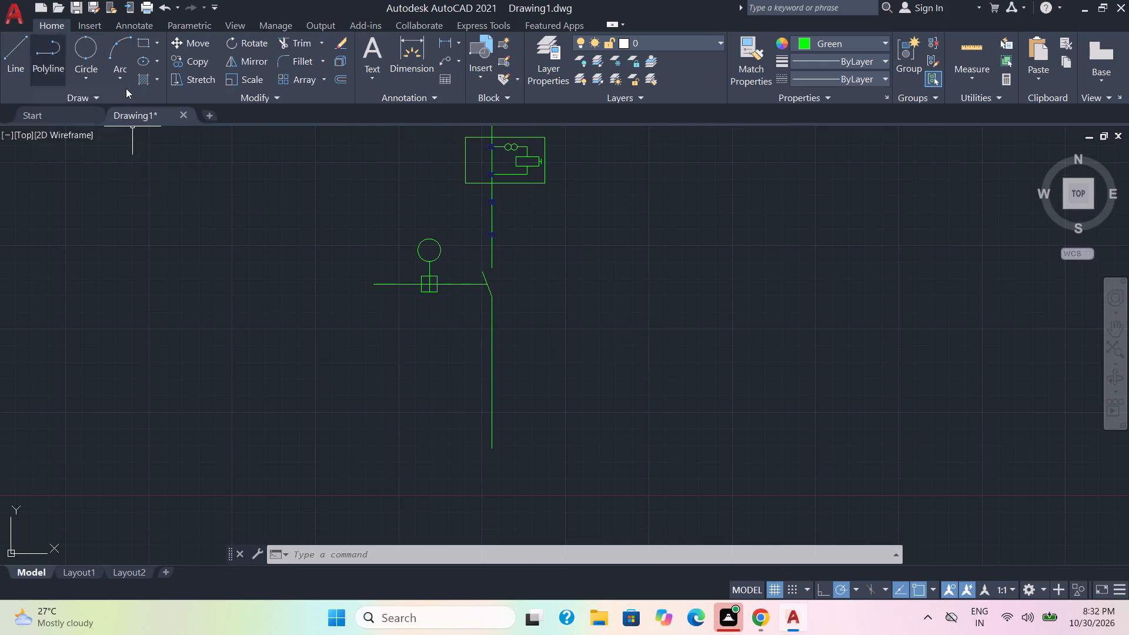
click(3, 61)
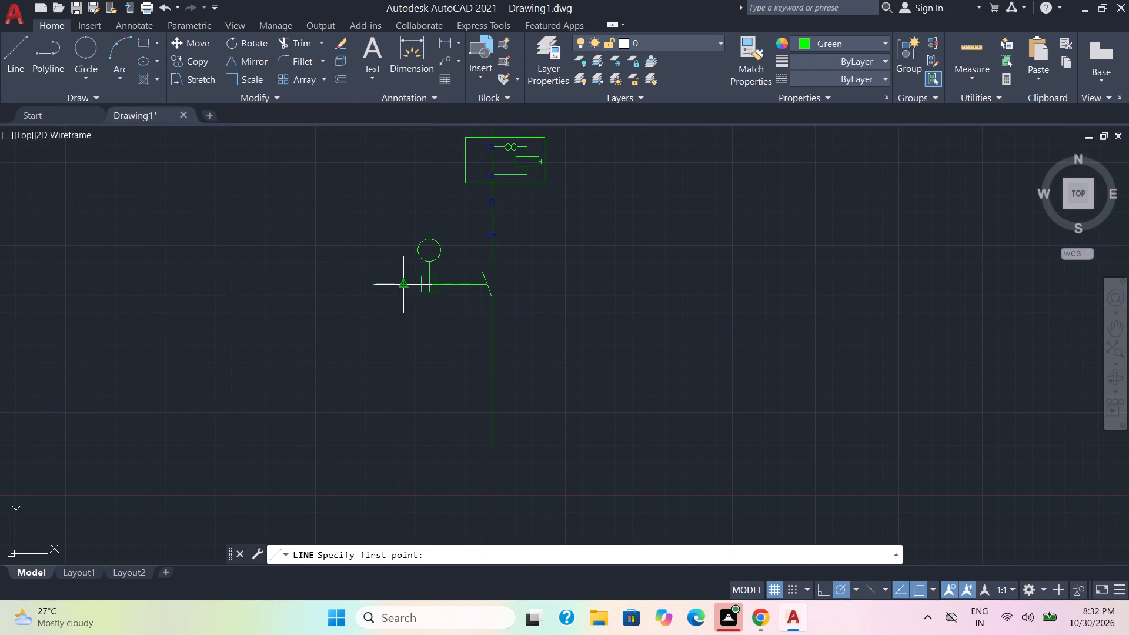
click(403, 286)
scroll(397, 272, up, 3)
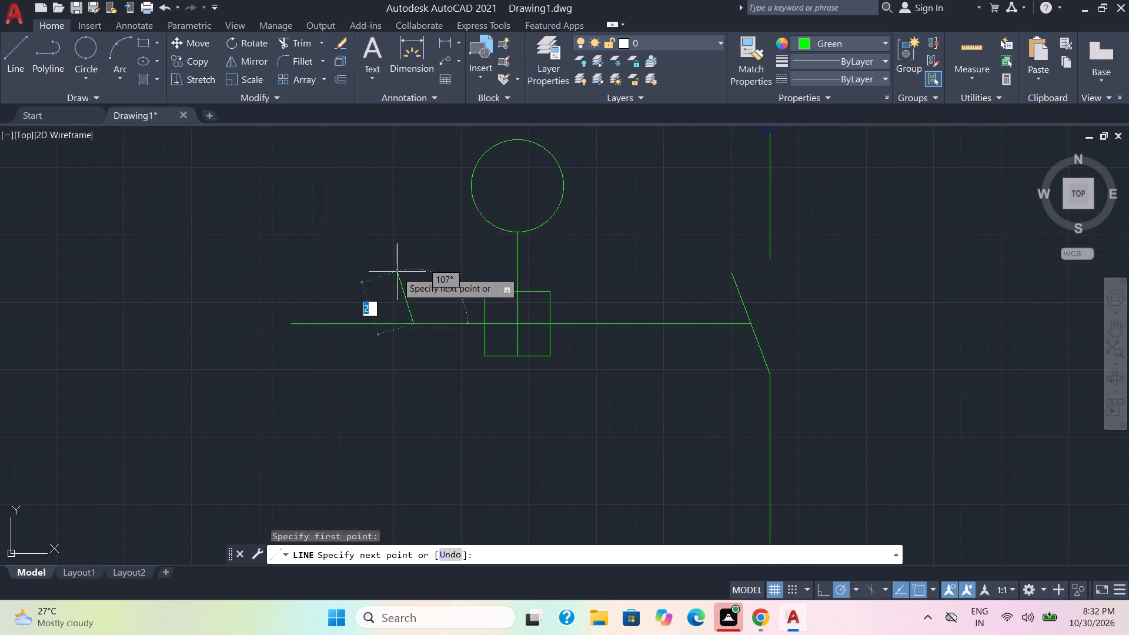
click(388, 291)
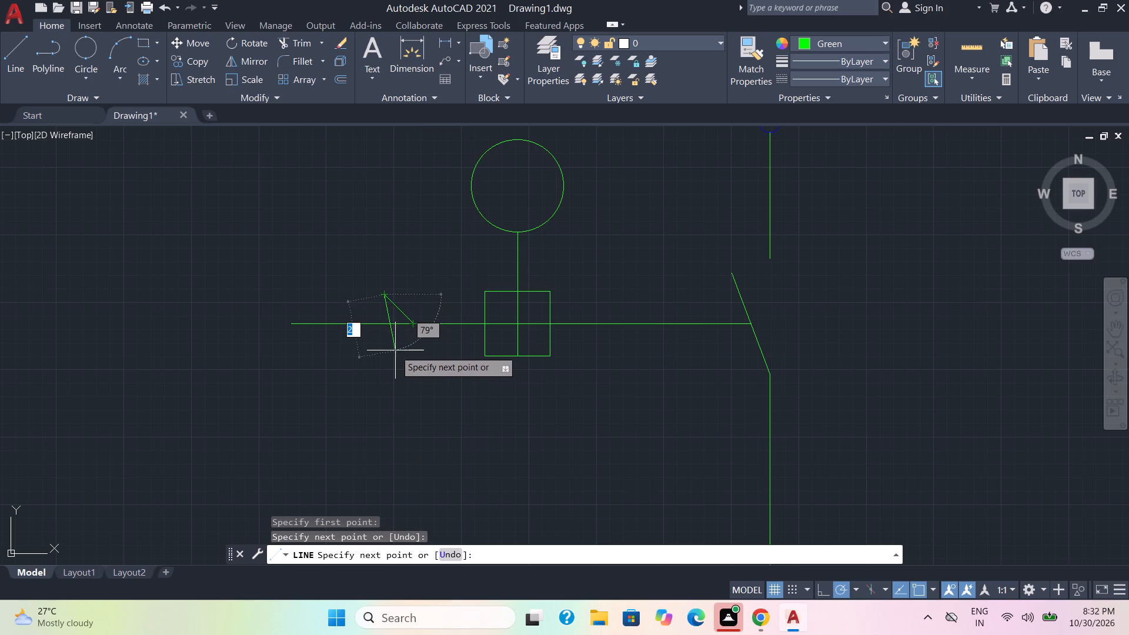
key(Escape)
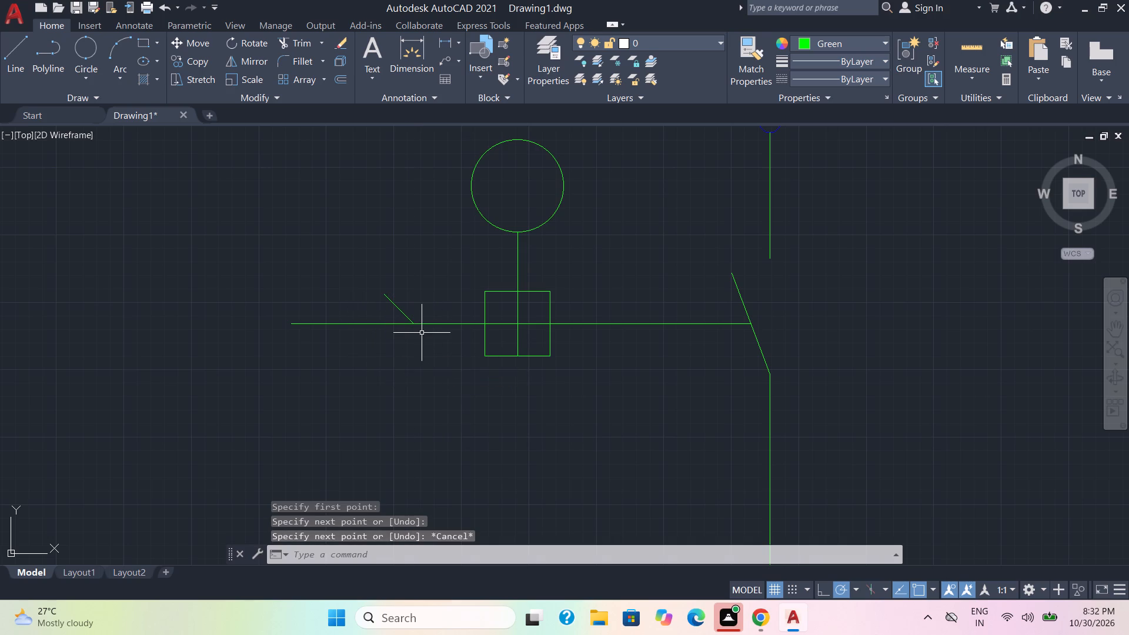
key(space)
key(space)
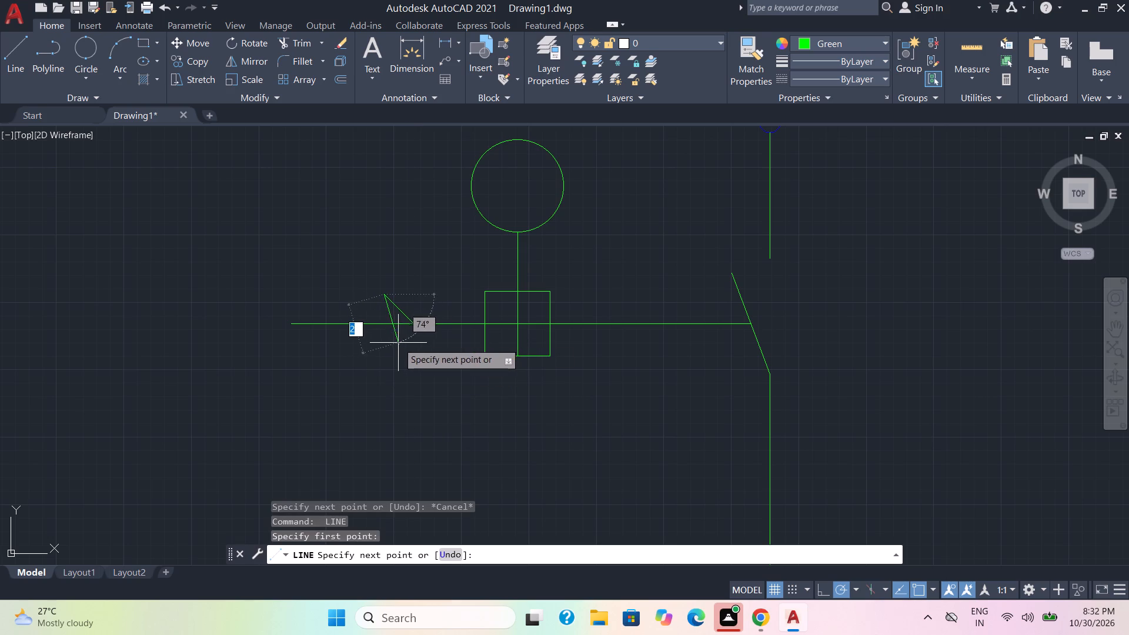
key(space)
key(space)
click(413, 322)
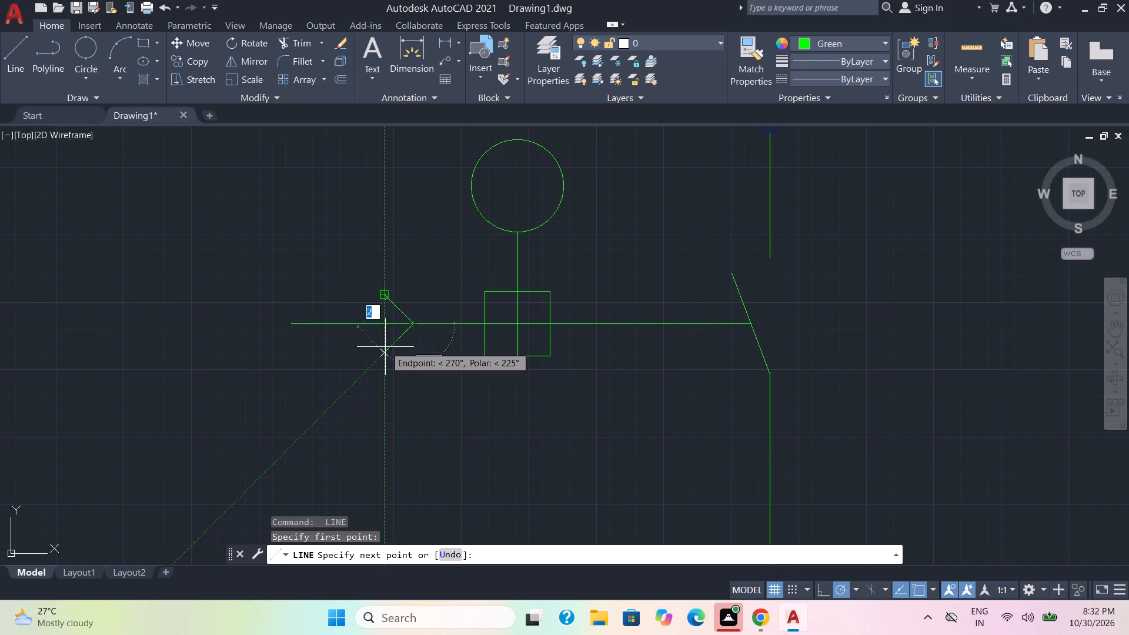
click(385, 353)
click(380, 295)
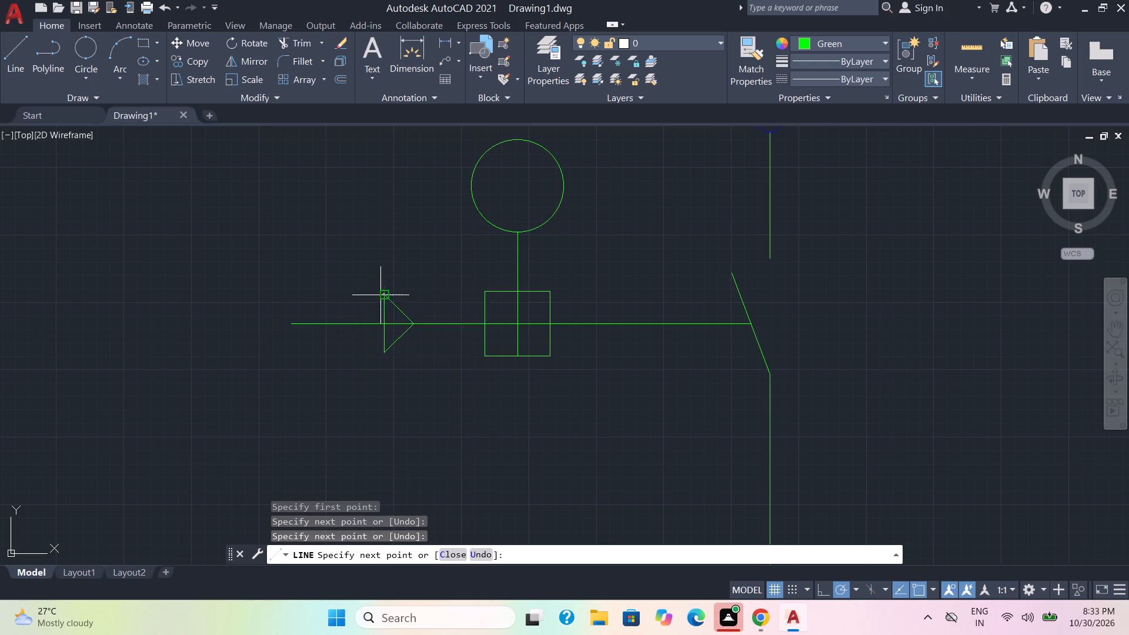
key(Escape)
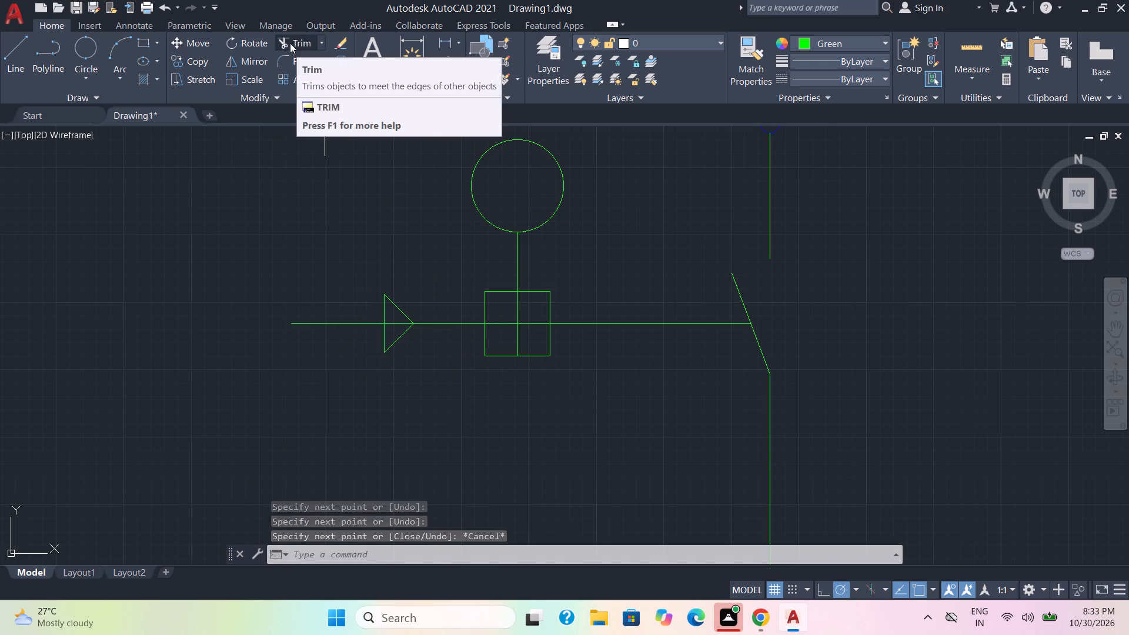
Trim away the horizontal line to the left of the triangle and inside it.
click(287, 39)
click(345, 325)
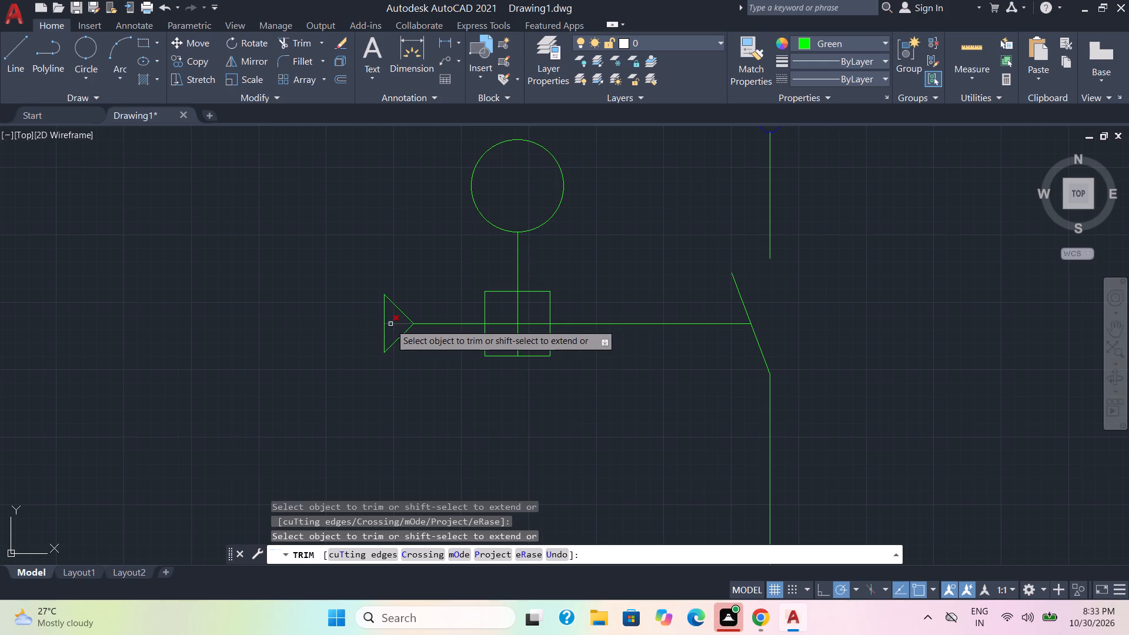
click(394, 324)
key(Escape)
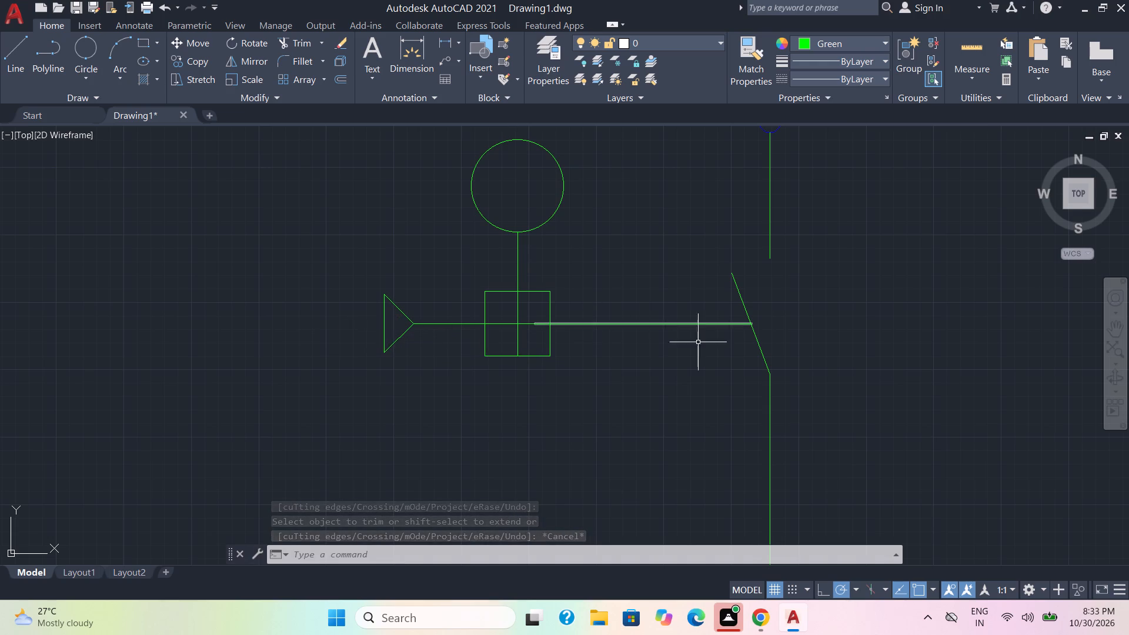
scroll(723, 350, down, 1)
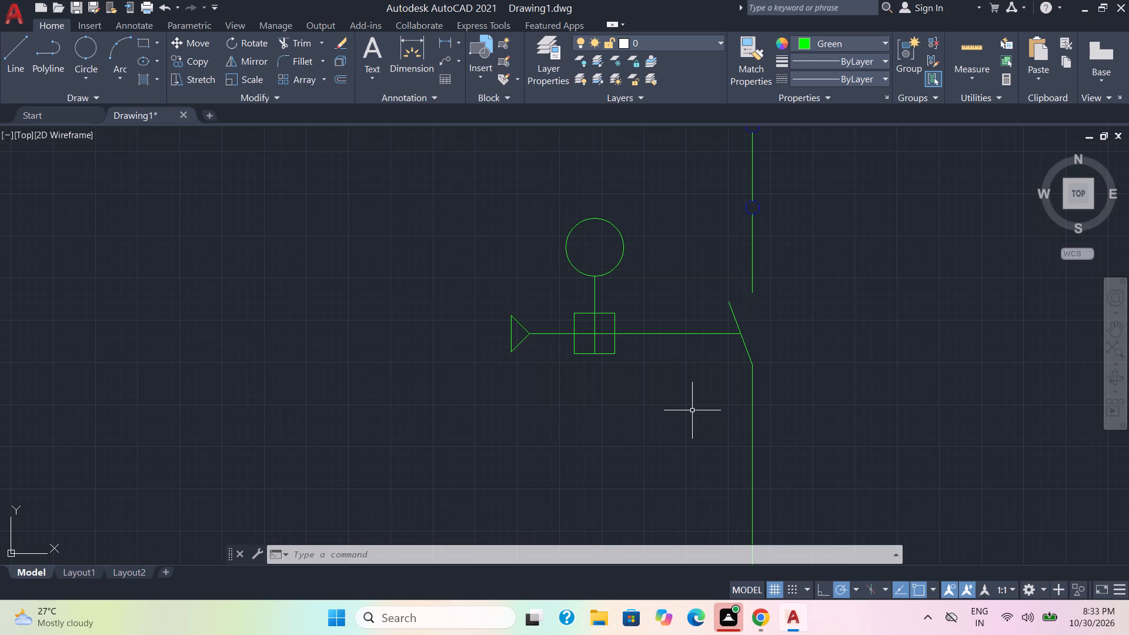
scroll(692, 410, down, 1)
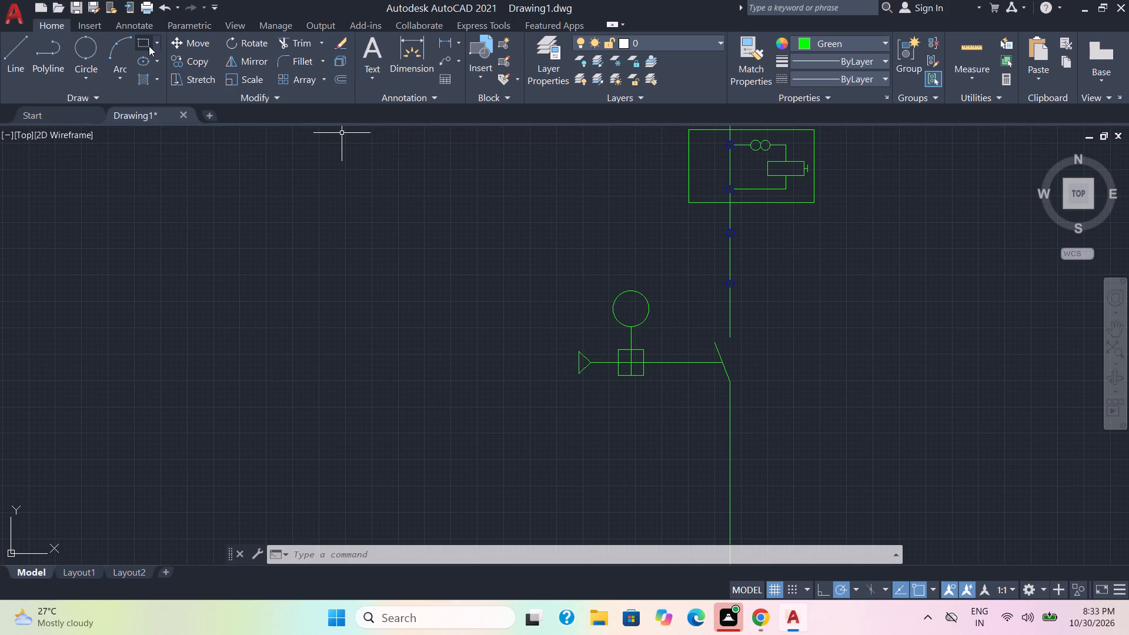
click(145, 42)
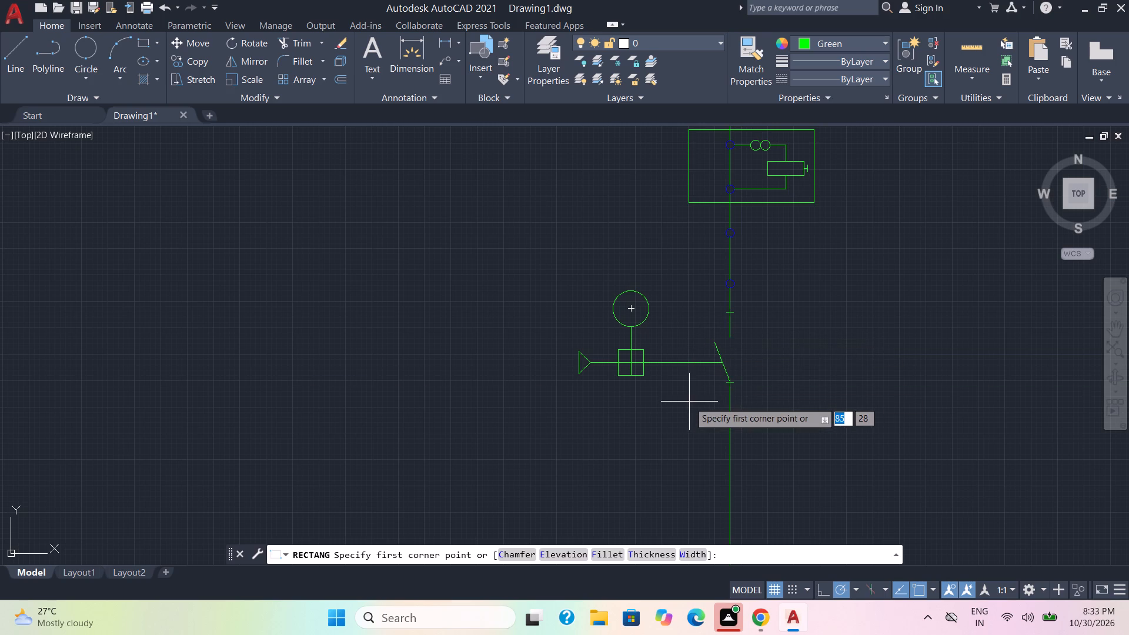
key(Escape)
Move the switch, its operating-mechanism branch and the adjoining vertical lines straight down about 7 units from the lowest blue terminal.
scroll(794, 485, down, 1)
middle_drag(794, 485, 677, 397)
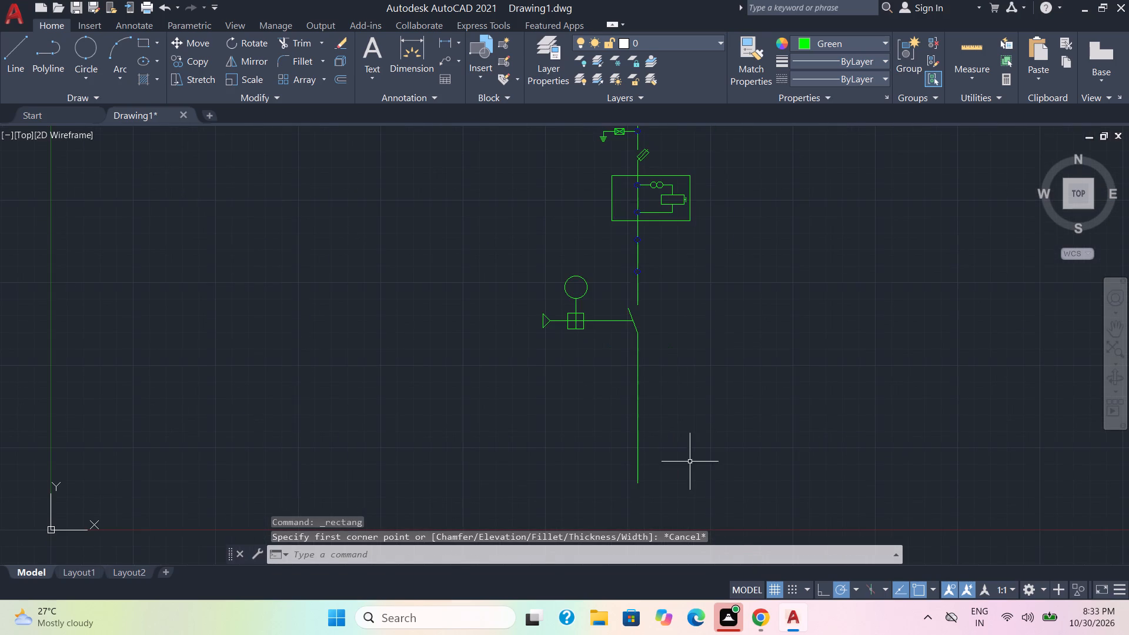
click(689, 462)
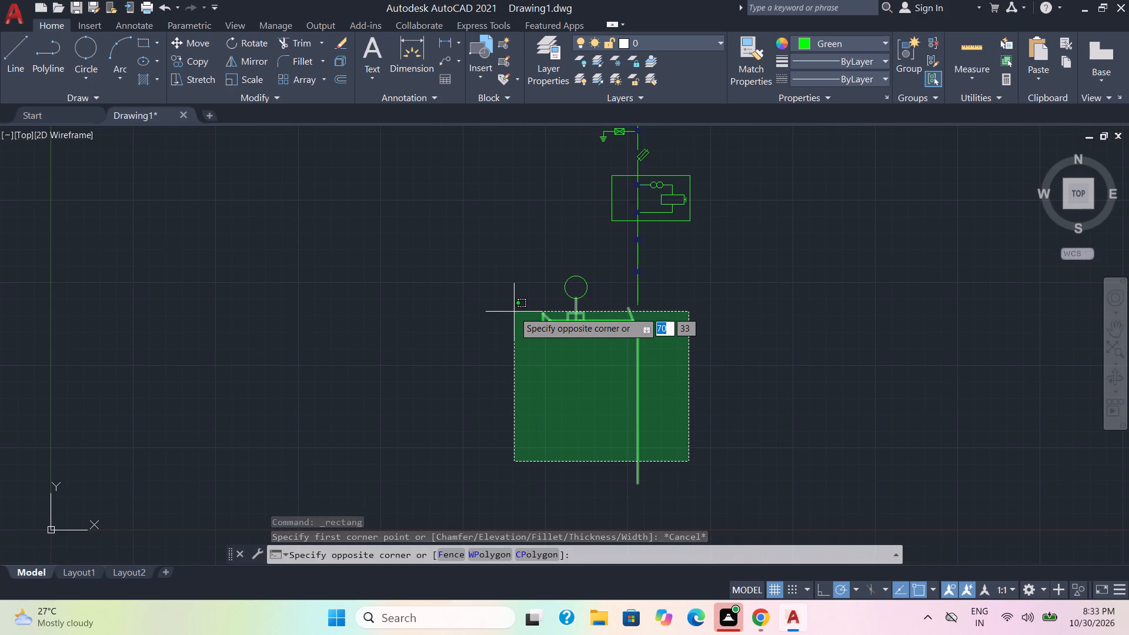
click(515, 298)
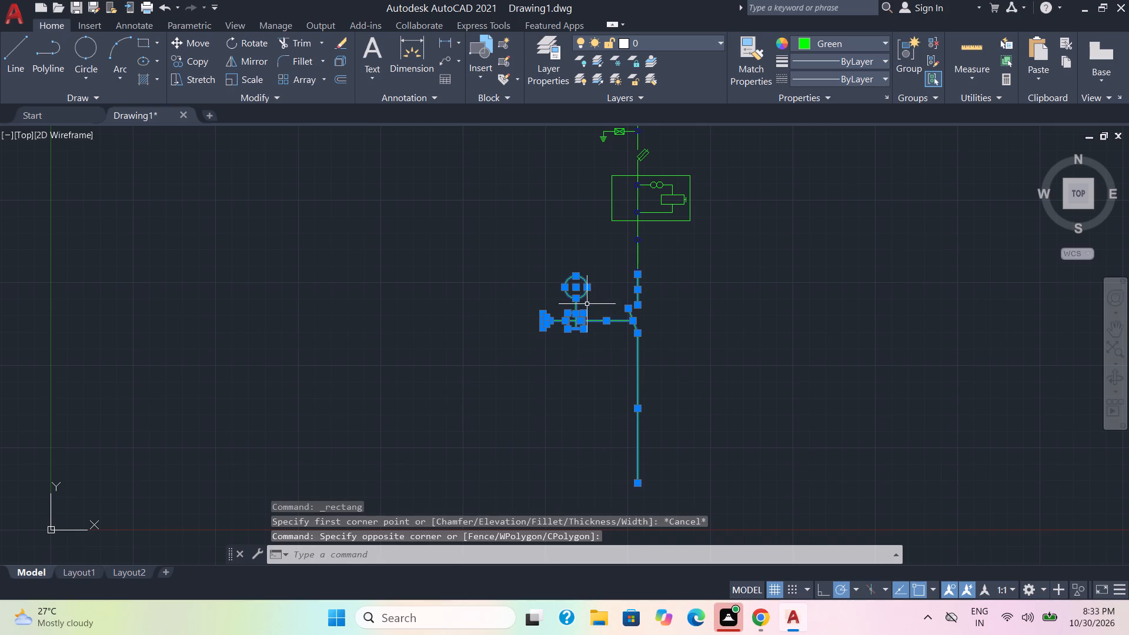
click(191, 42)
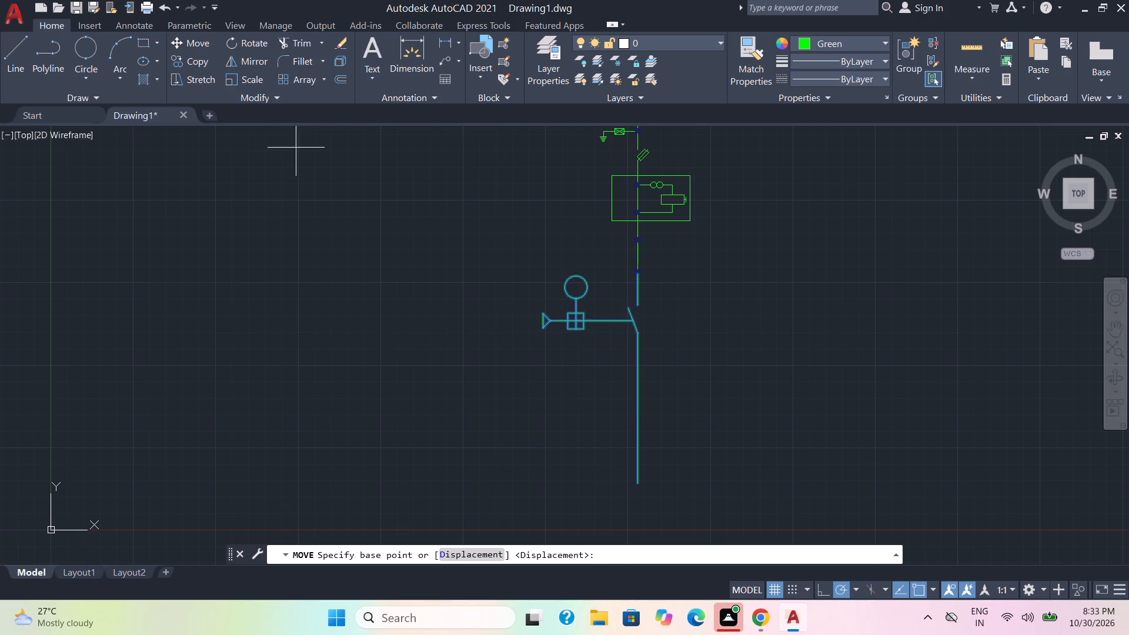
scroll(575, 305, up, 1)
click(673, 256)
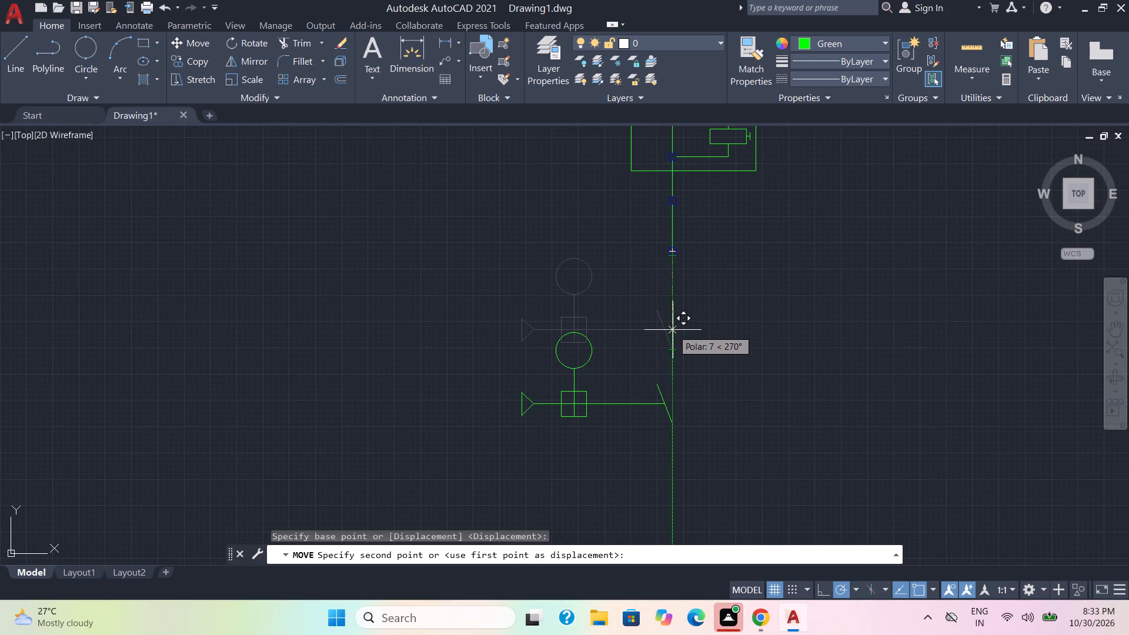
click(673, 327)
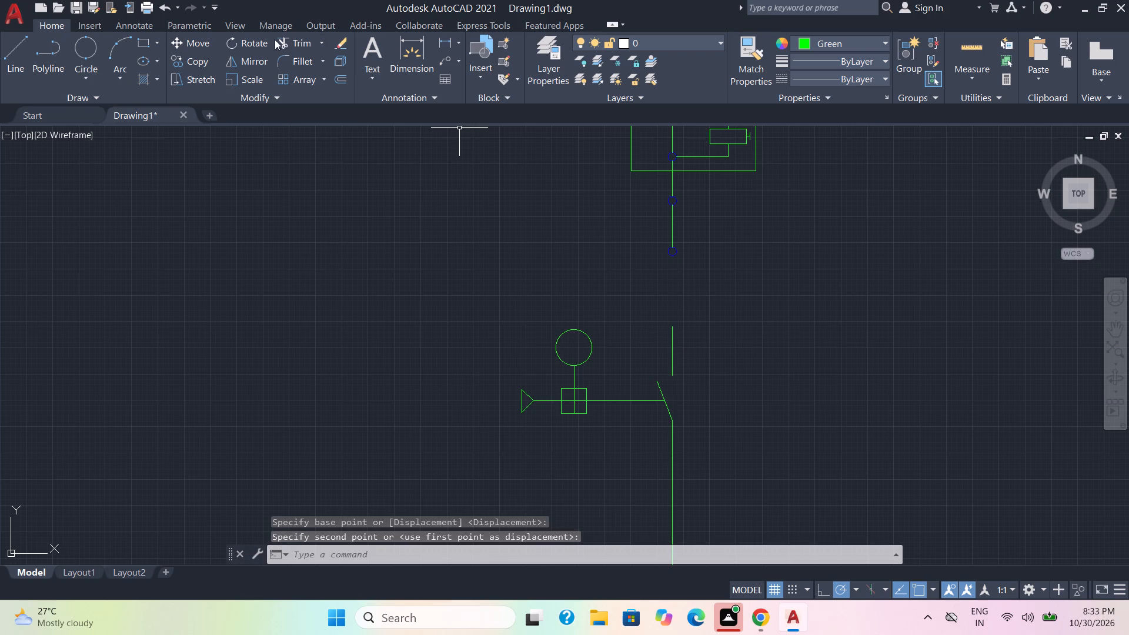
Extend the short vertical line above the switch blade up to the lowest blue terminal.
click(289, 44)
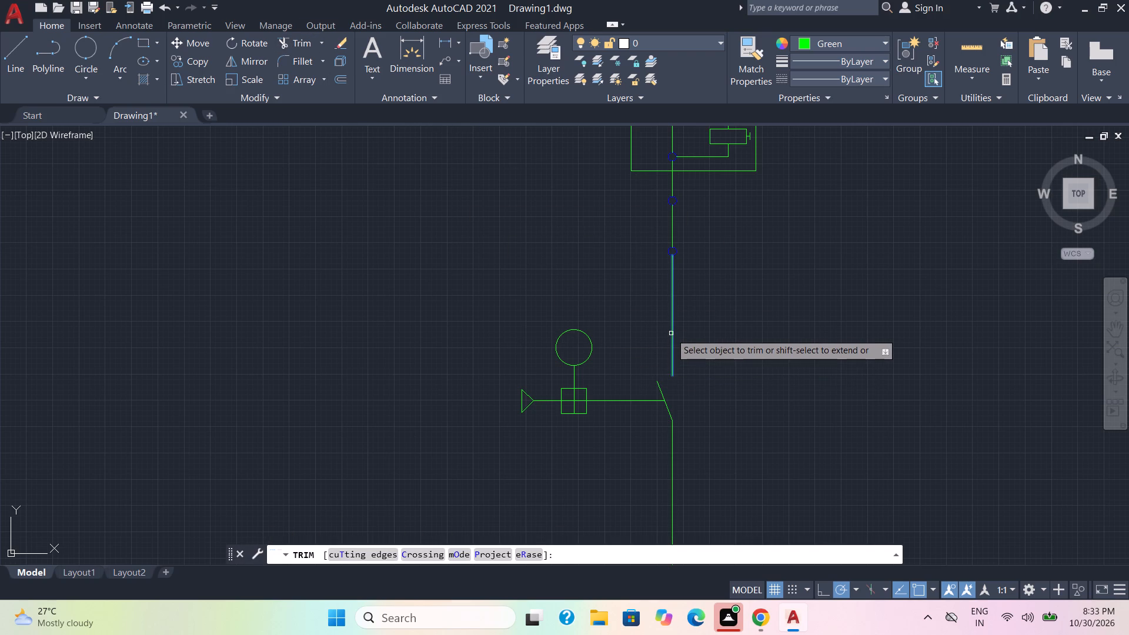
shift+click(671, 333)
key(Escape)
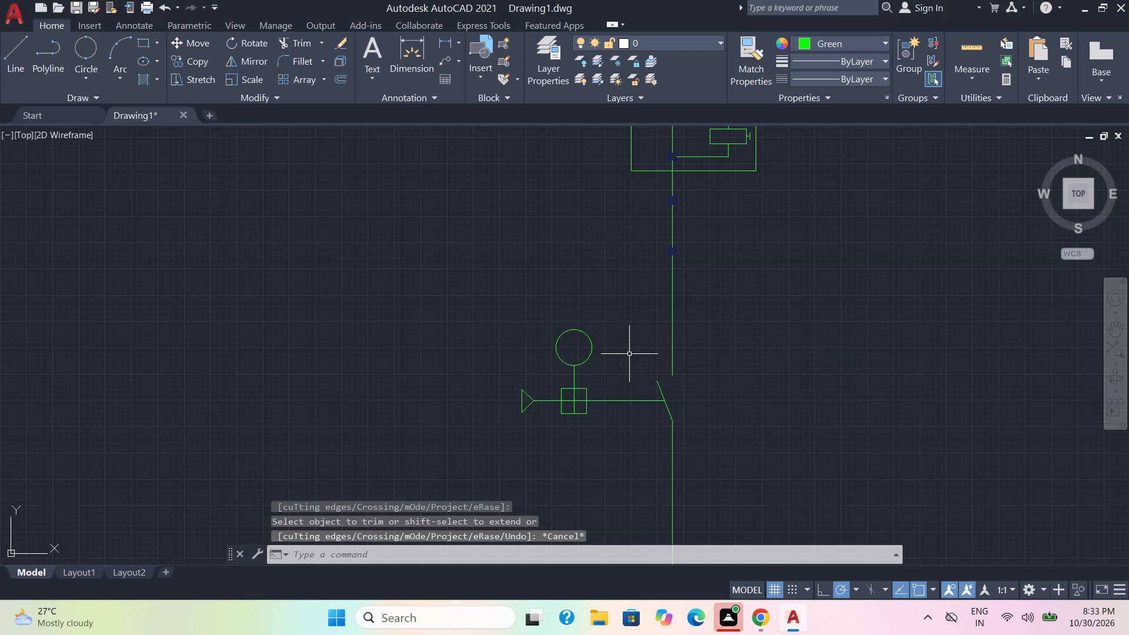
Draw a rectangle about 7 units wide and 8 units high around the switch blade on the main line.
middle_drag(629, 355, 630, 307)
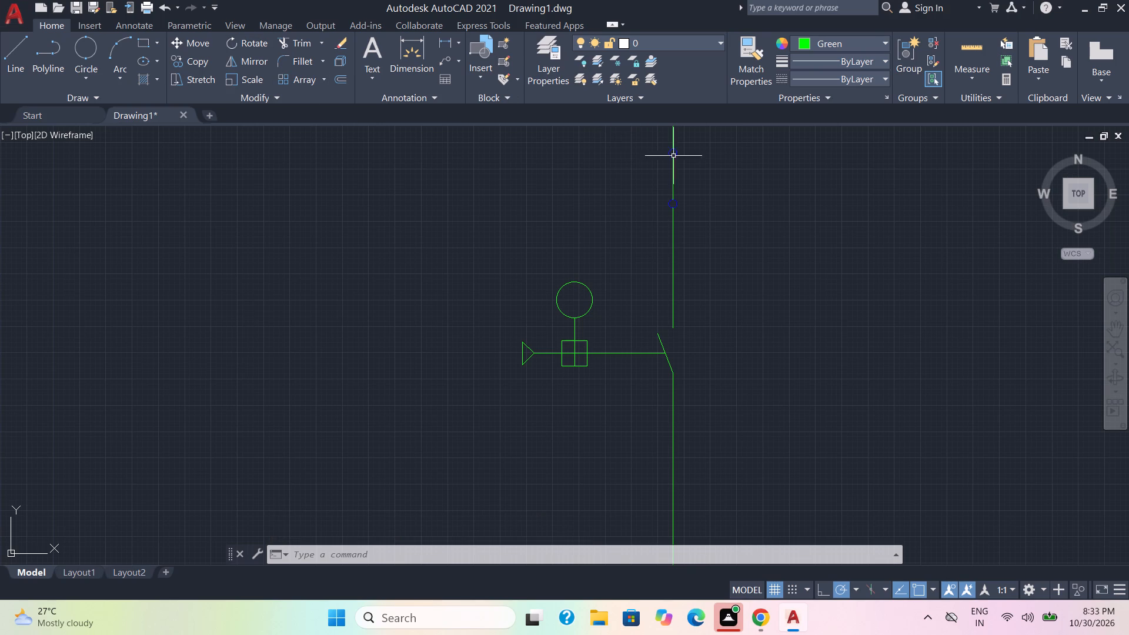
scroll(776, 414, down, 1)
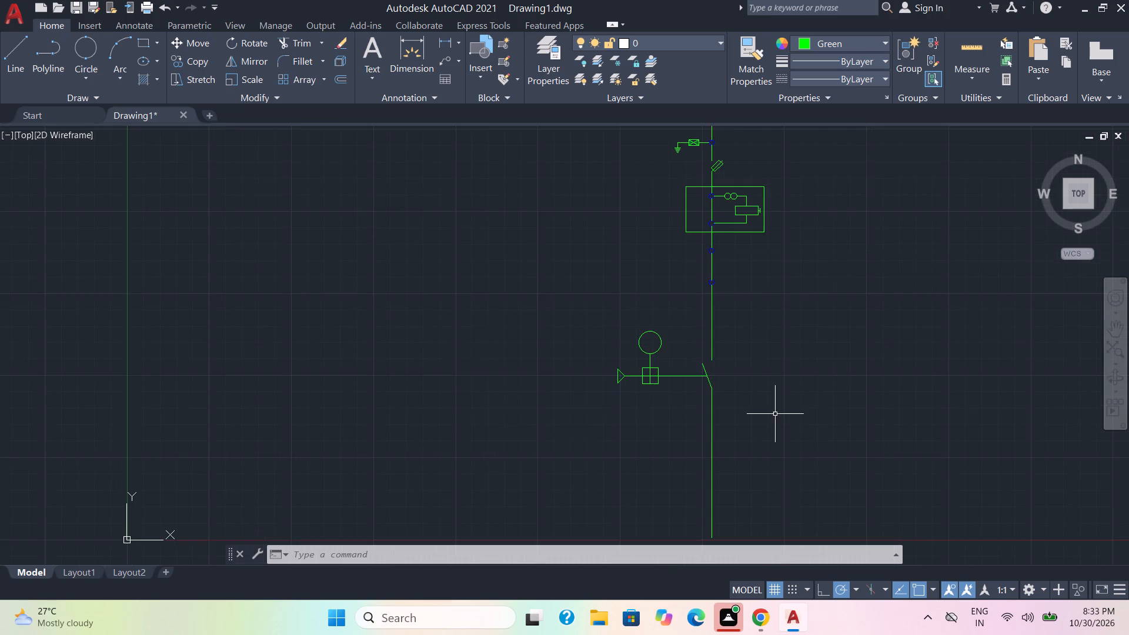
middle_drag(774, 413, 754, 352)
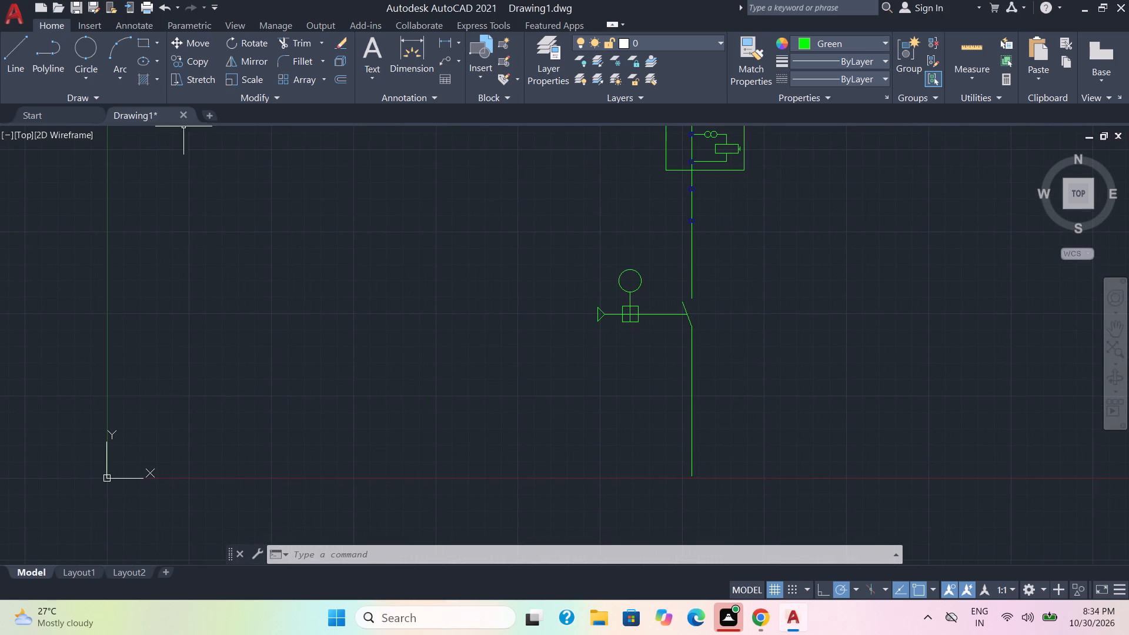
click(143, 41)
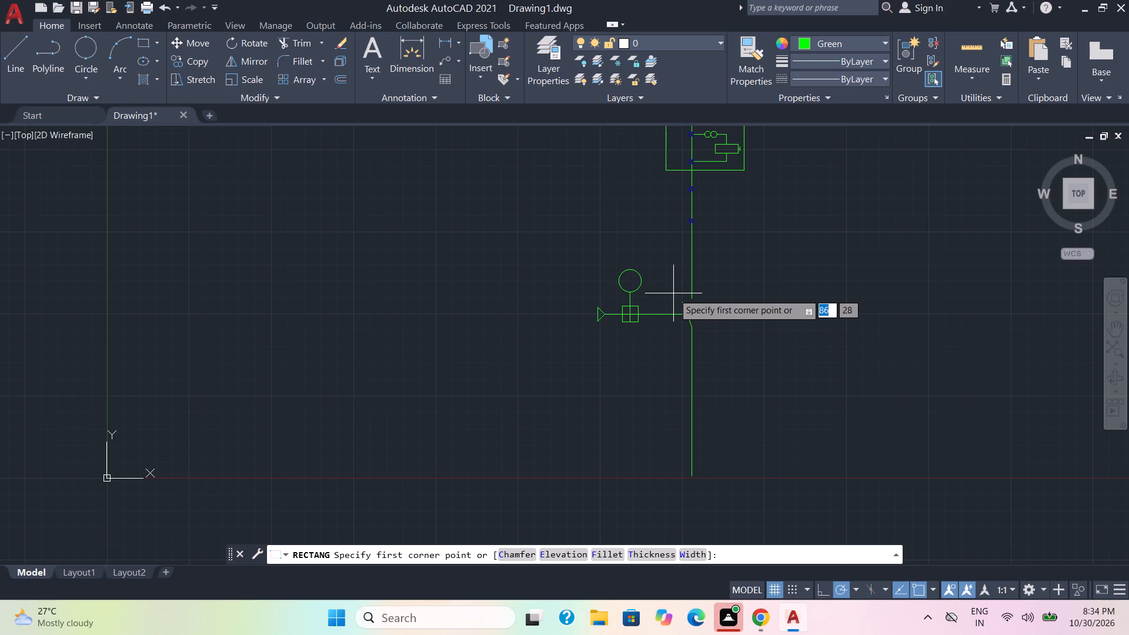
scroll(673, 293, up, 2)
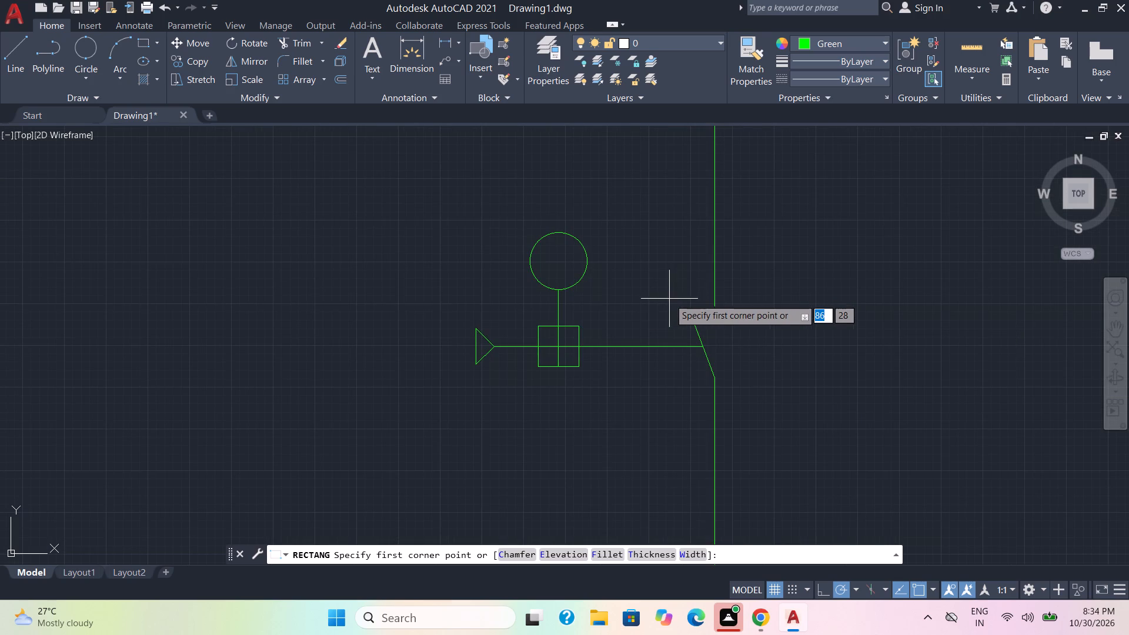
click(653, 292)
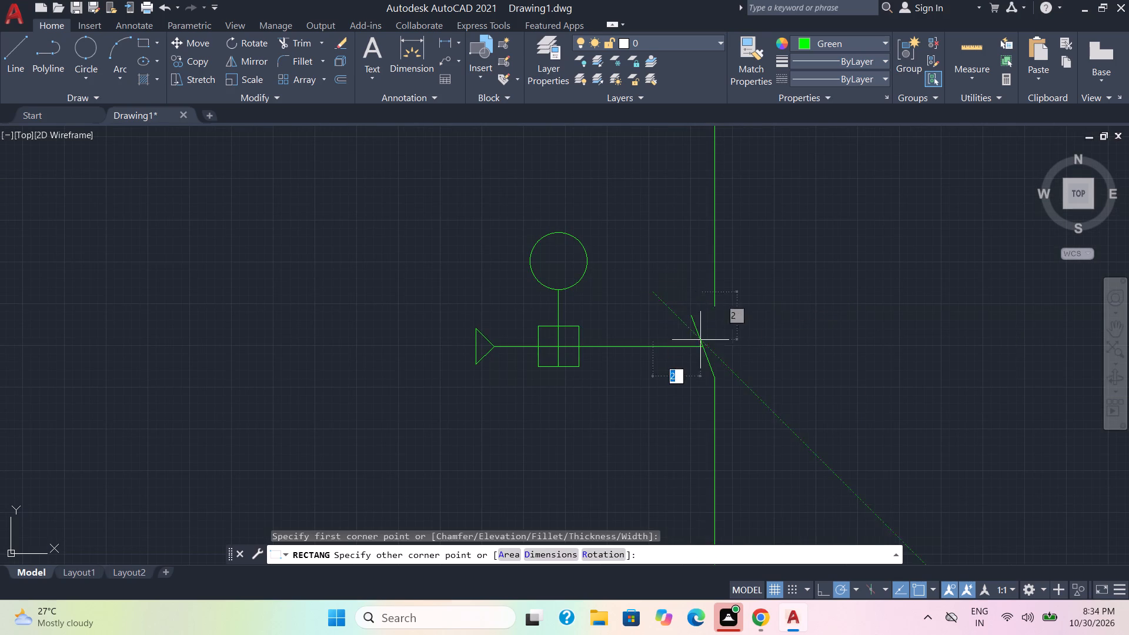
click(765, 423)
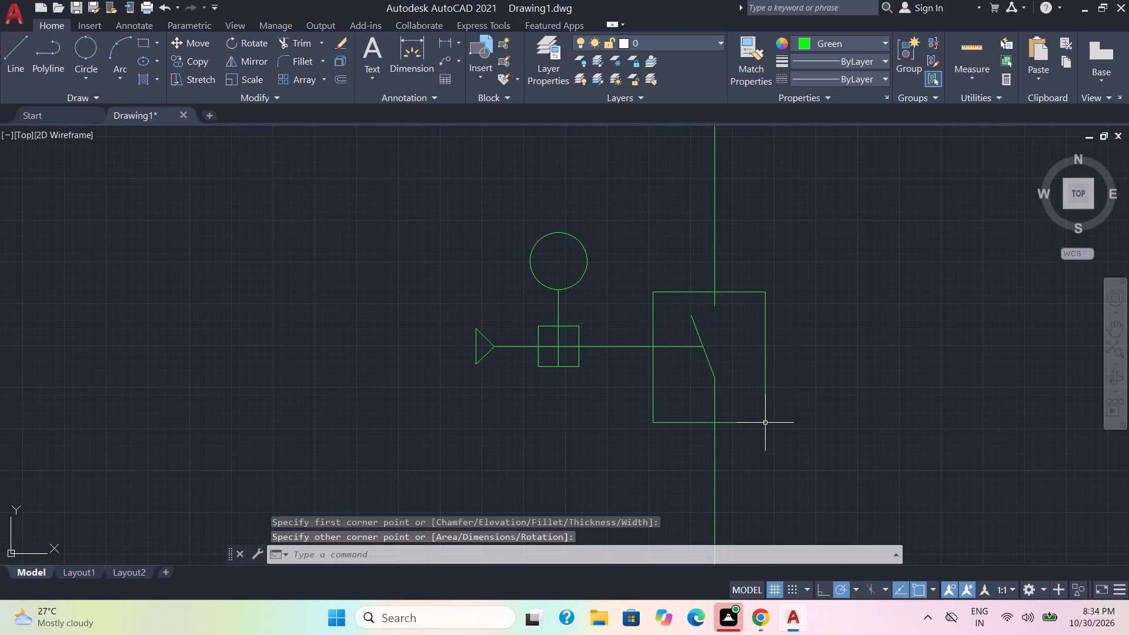
Move the switch's rectangle horizontally so the midpoint of its top edge lies on the vertical main line.
click(778, 441)
click(760, 412)
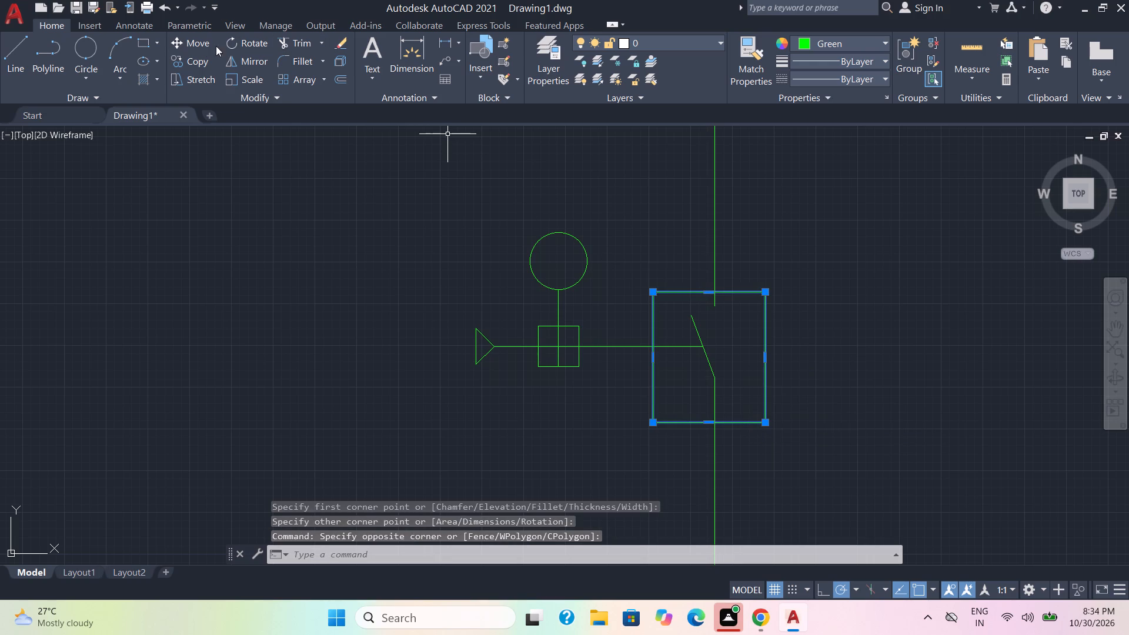
click(201, 49)
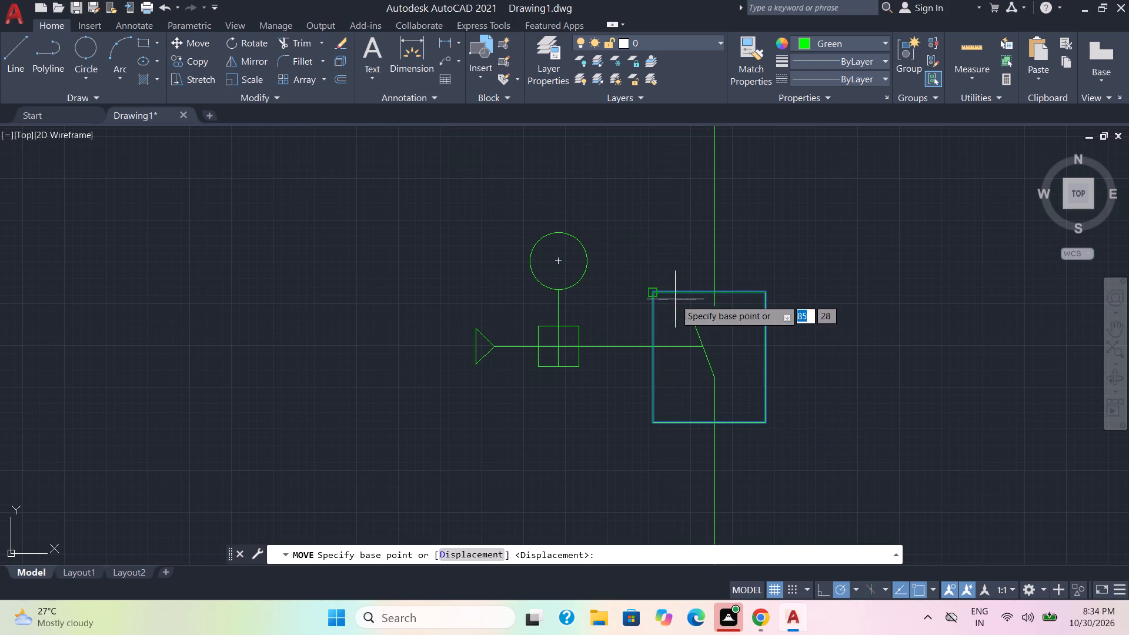
click(705, 289)
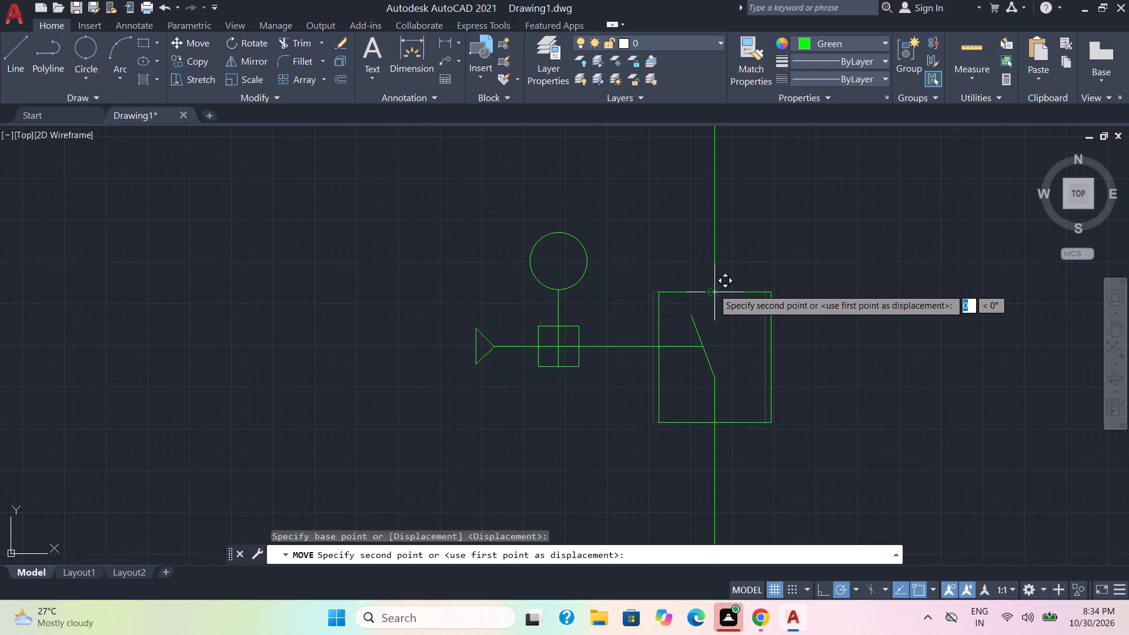
click(713, 289)
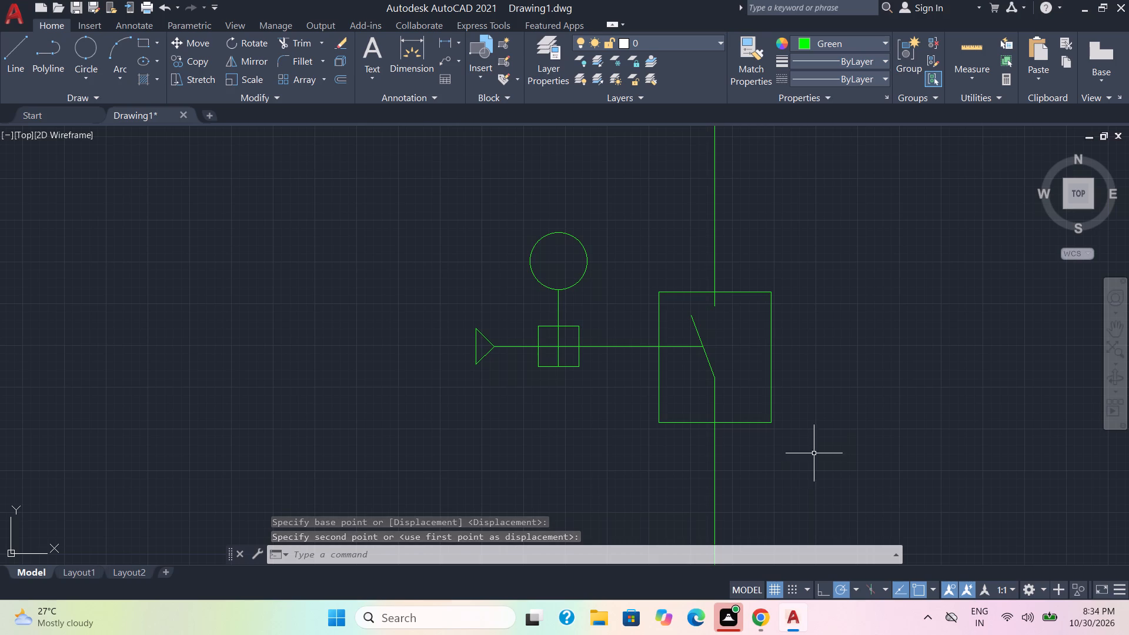
Draw a rectangle about 5 units wide left of the triangle, capped by a three-point arc rising about 2 units above its top edge.
scroll(789, 364, down, 1)
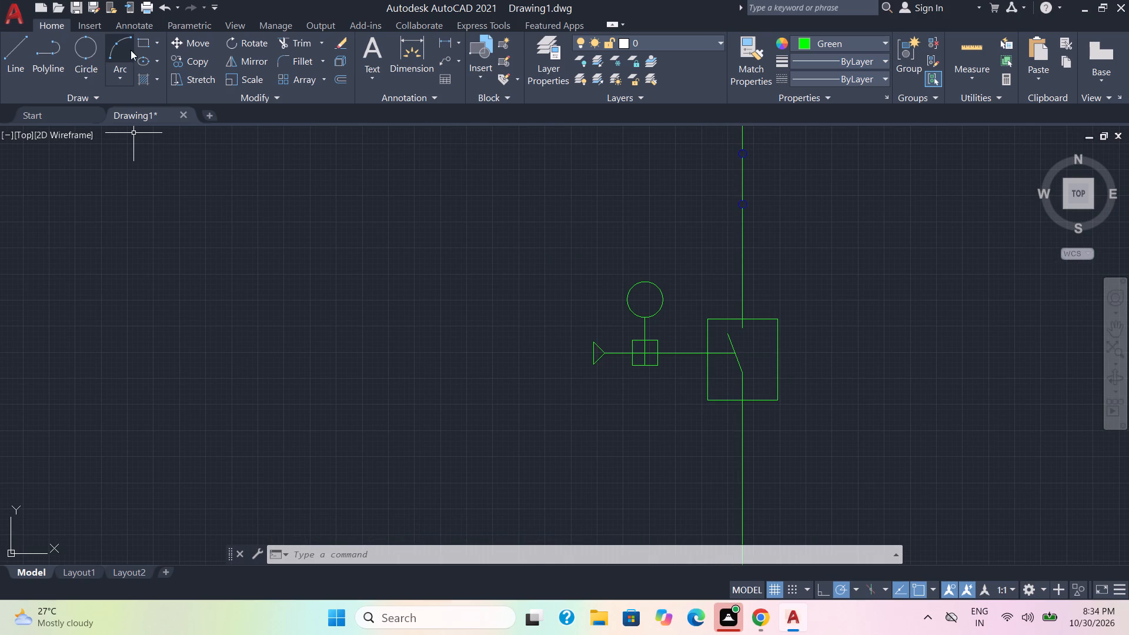
click(143, 39)
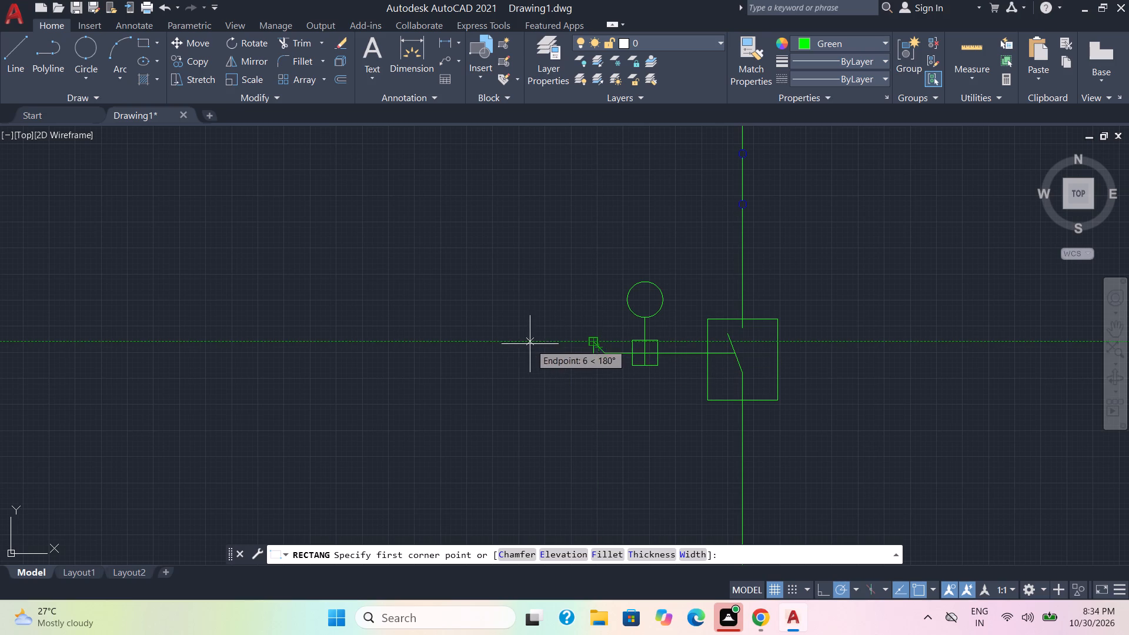
click(501, 339)
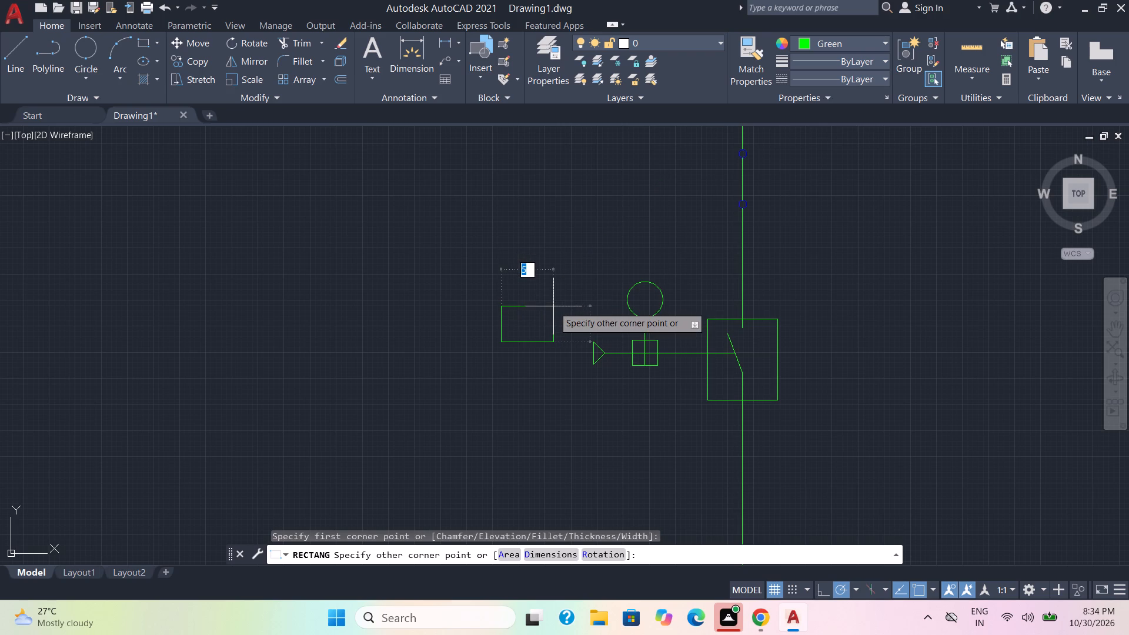
click(553, 303)
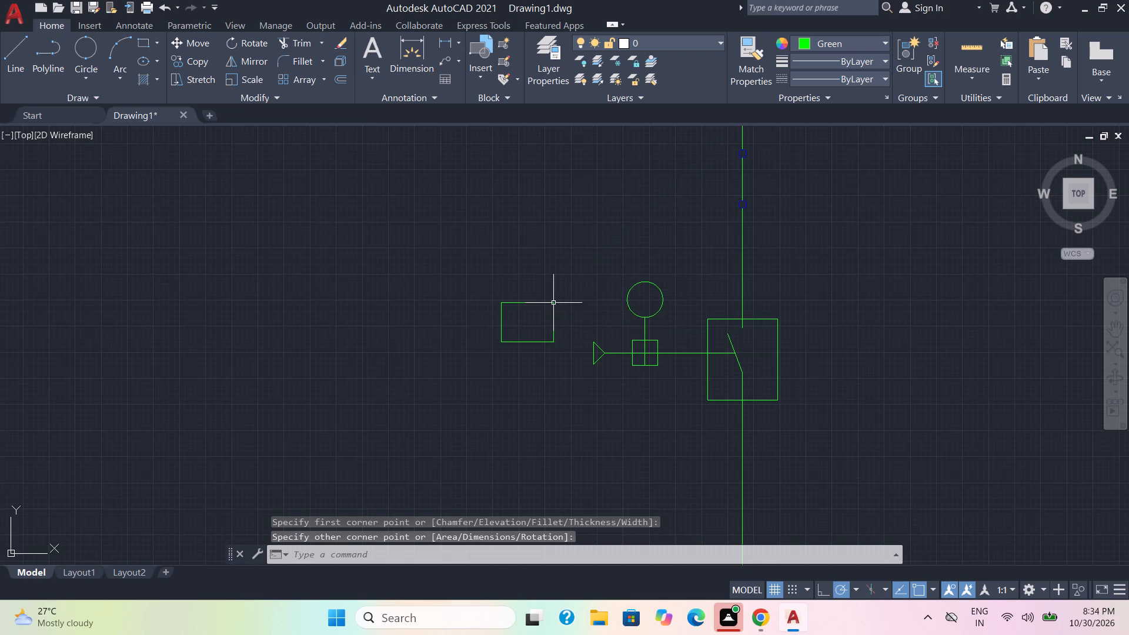
click(120, 48)
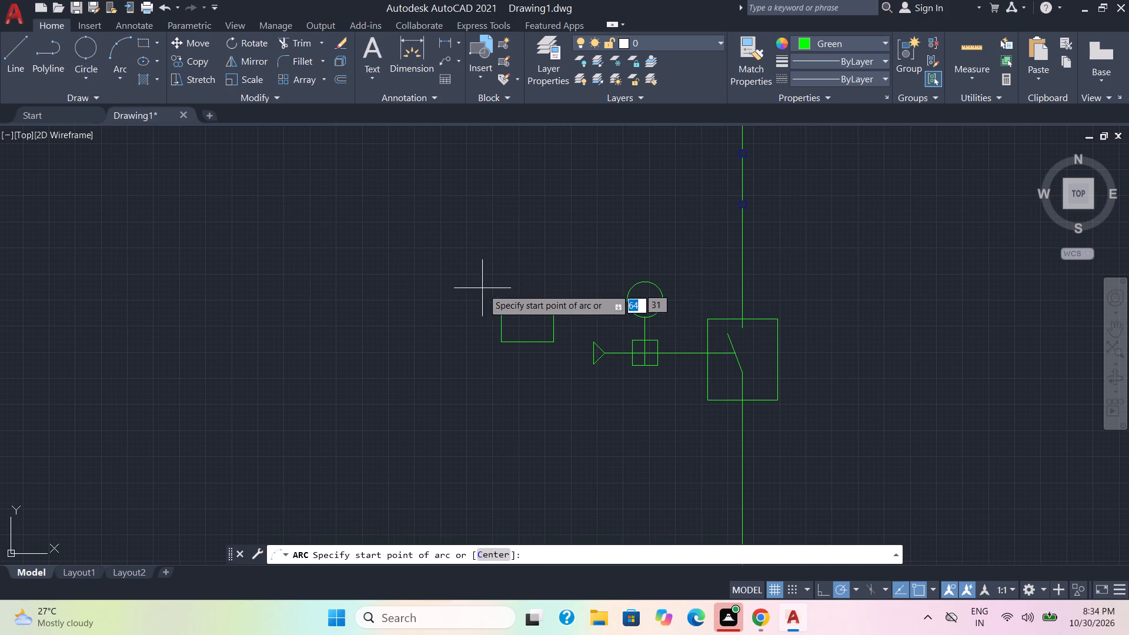
click(503, 302)
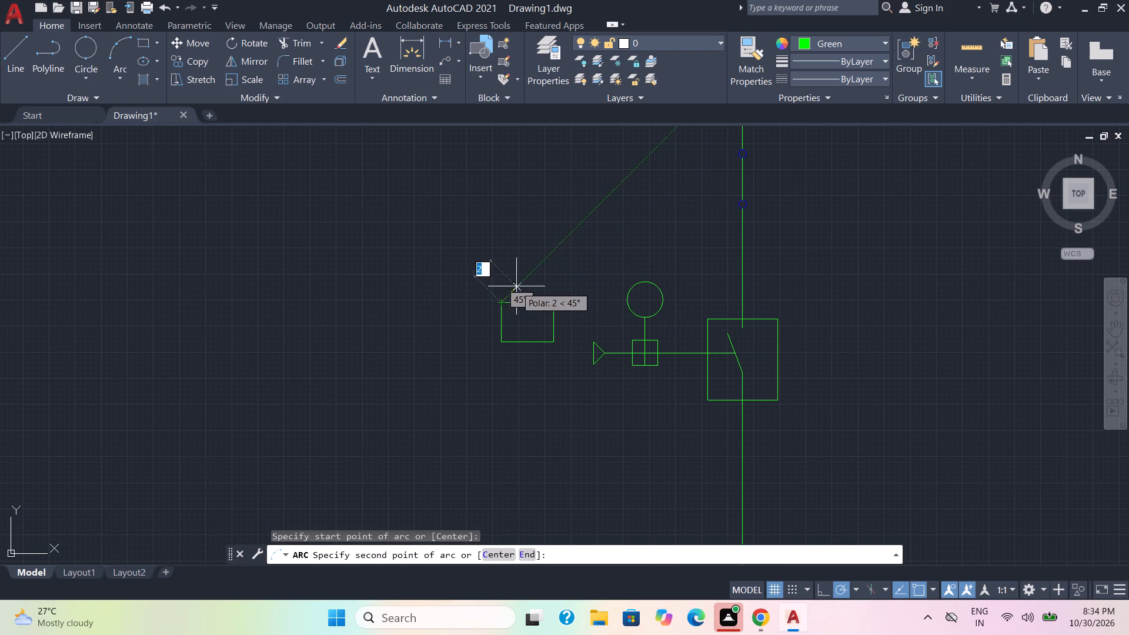
scroll(530, 285, up, 2)
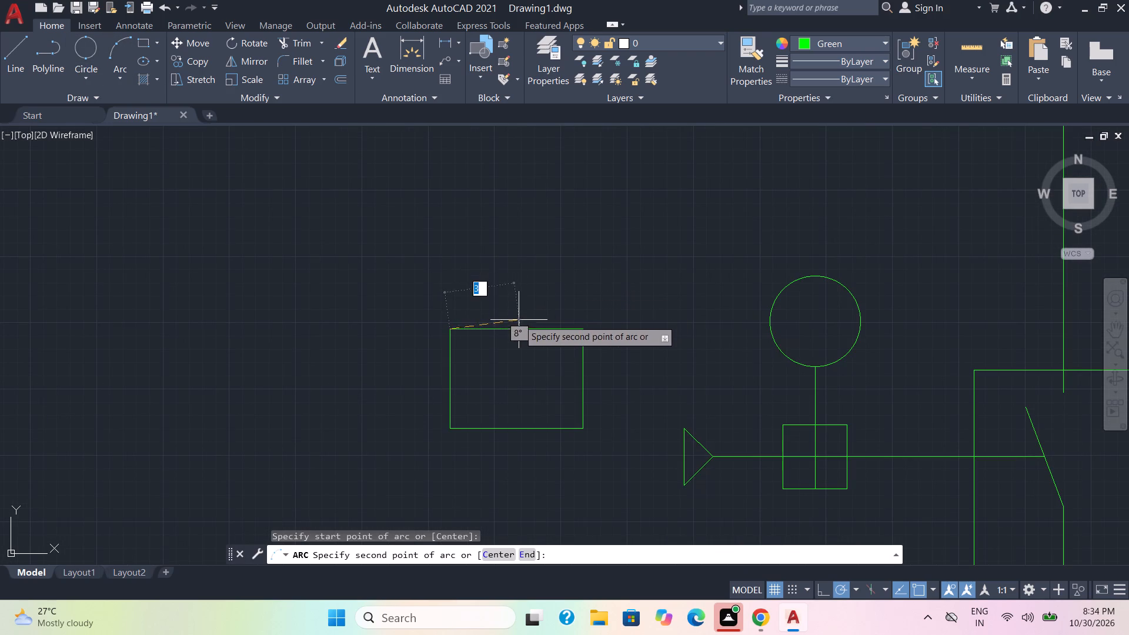
click(520, 280)
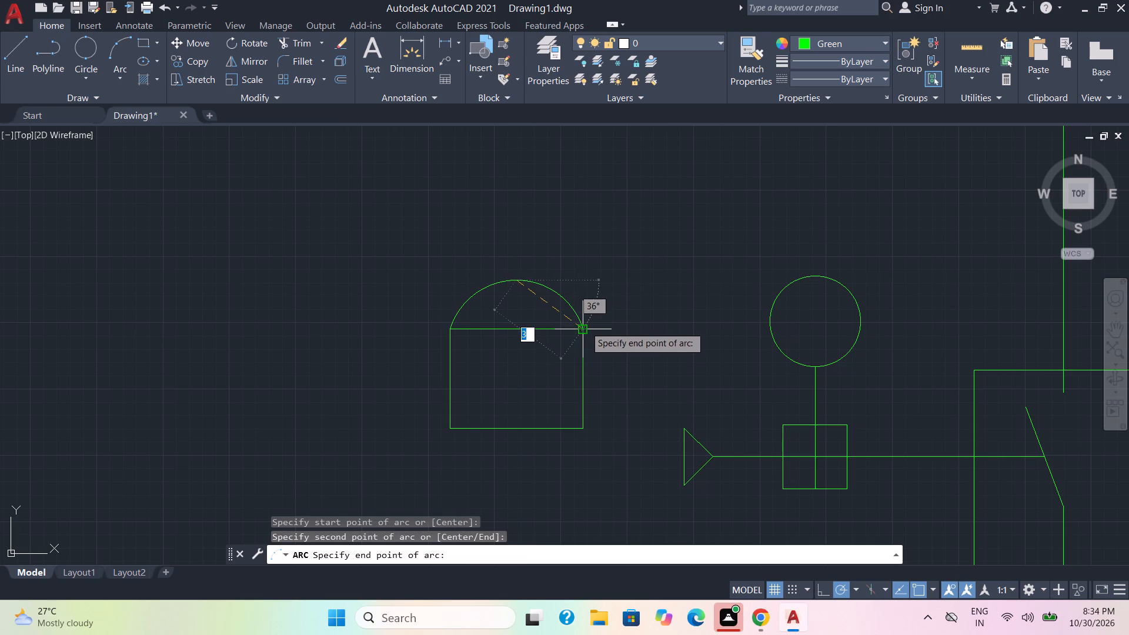
click(585, 326)
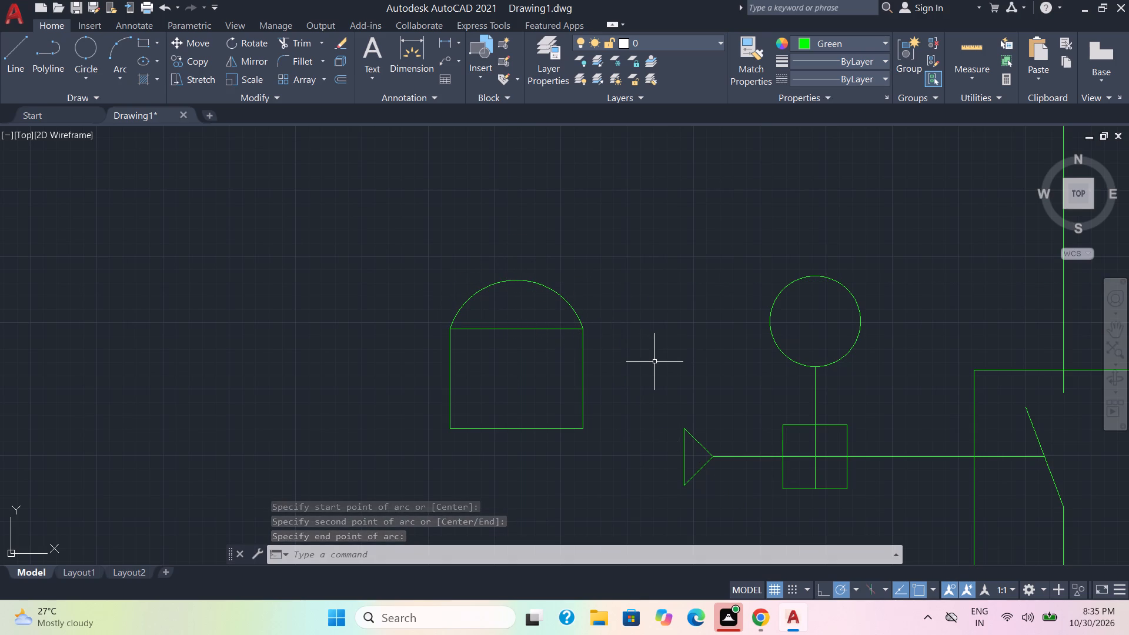
Draw a branch line from the right side of the lowest blue terminal, about 10 units to the right with a short segment down.
scroll(654, 362, down, 1)
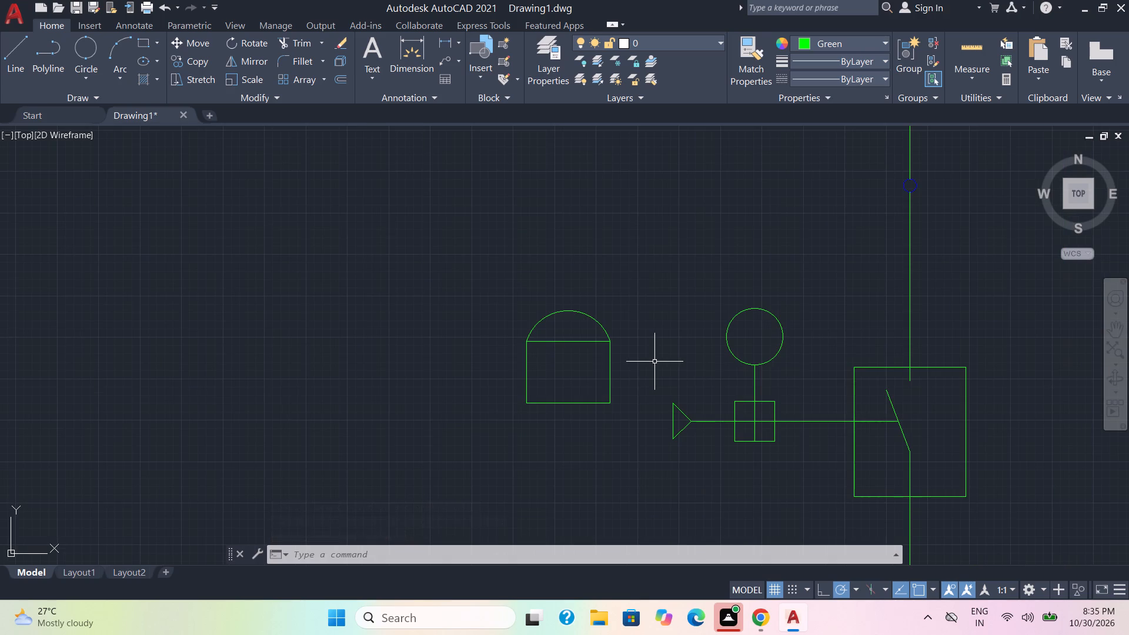
middle_drag(654, 362, 393, 308)
scroll(706, 299, down, 1)
scroll(767, 346, down, 1)
middle_drag(771, 345, 667, 340)
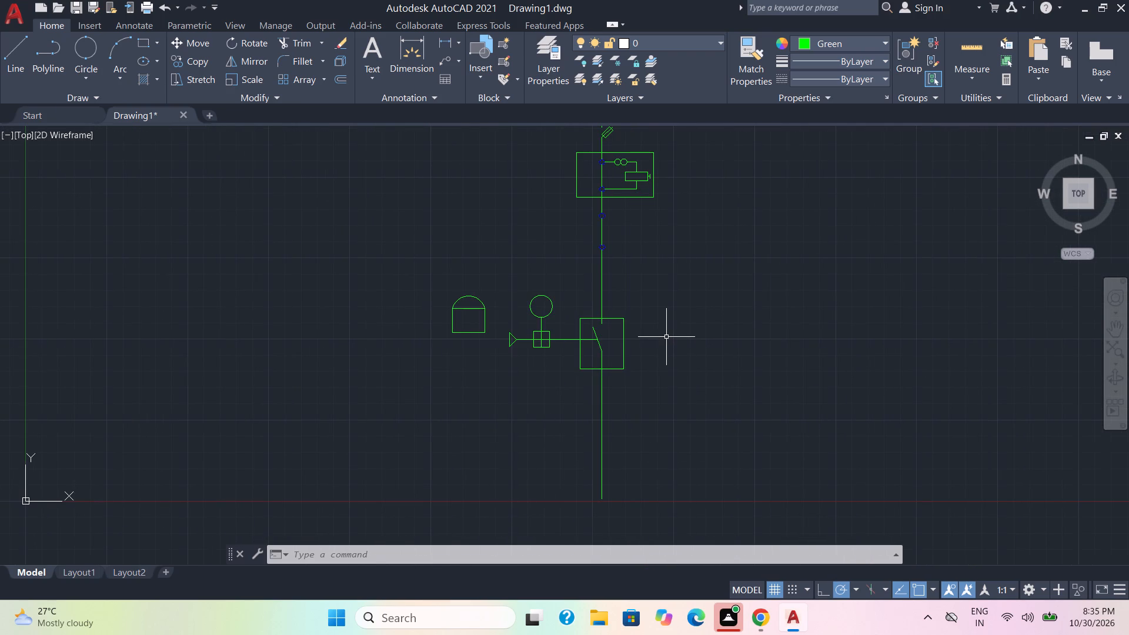
click(8, 62)
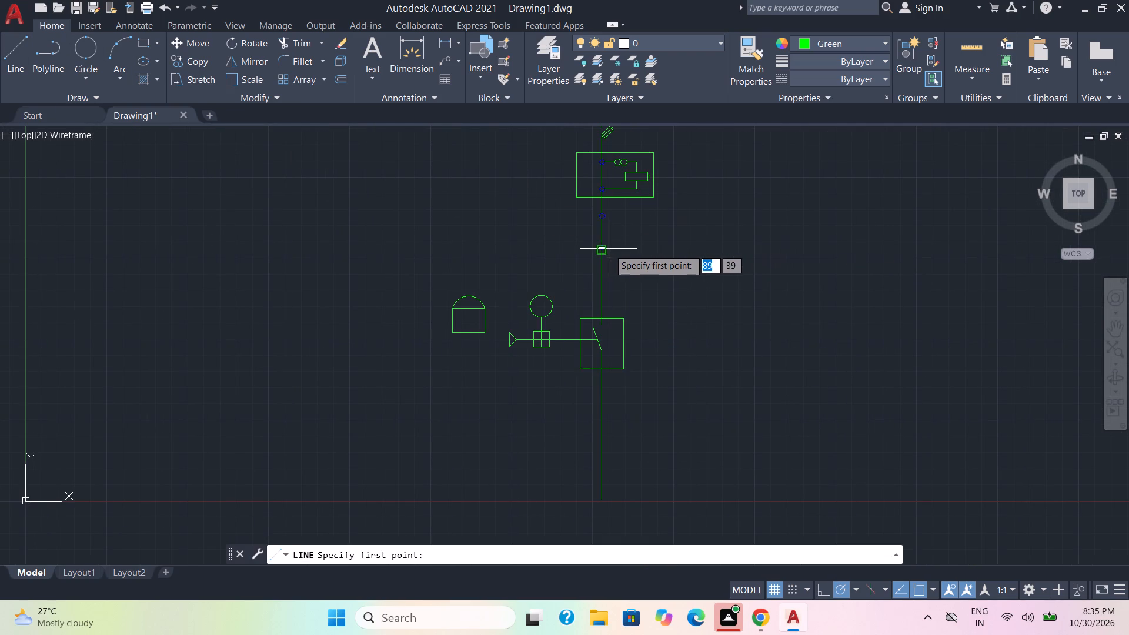
scroll(607, 249, up, 2)
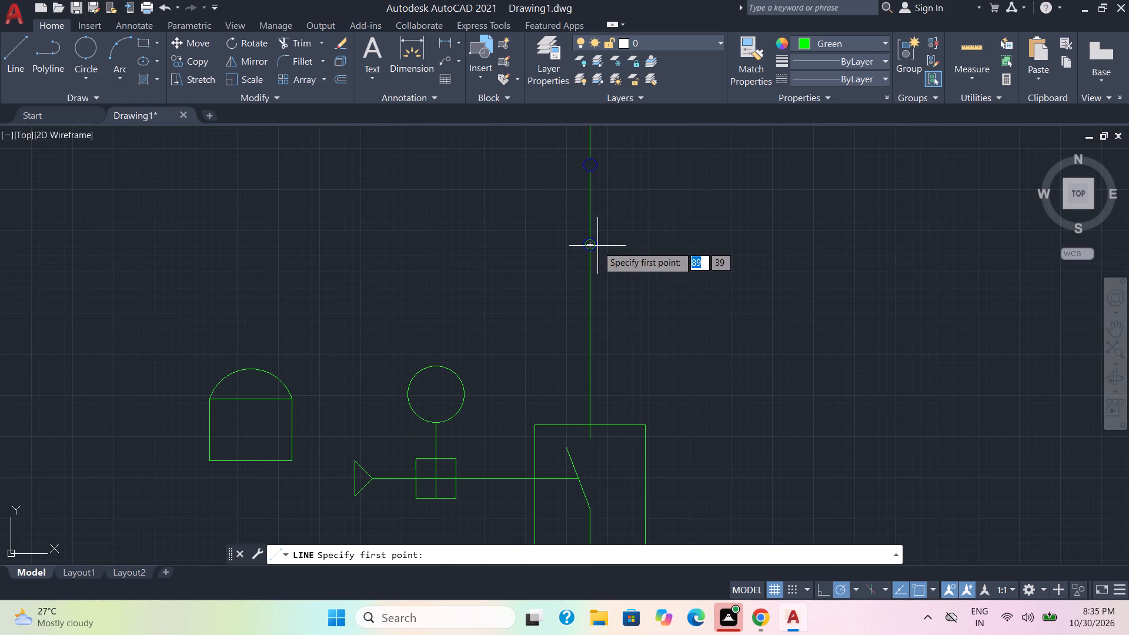
scroll(597, 242, up, 3)
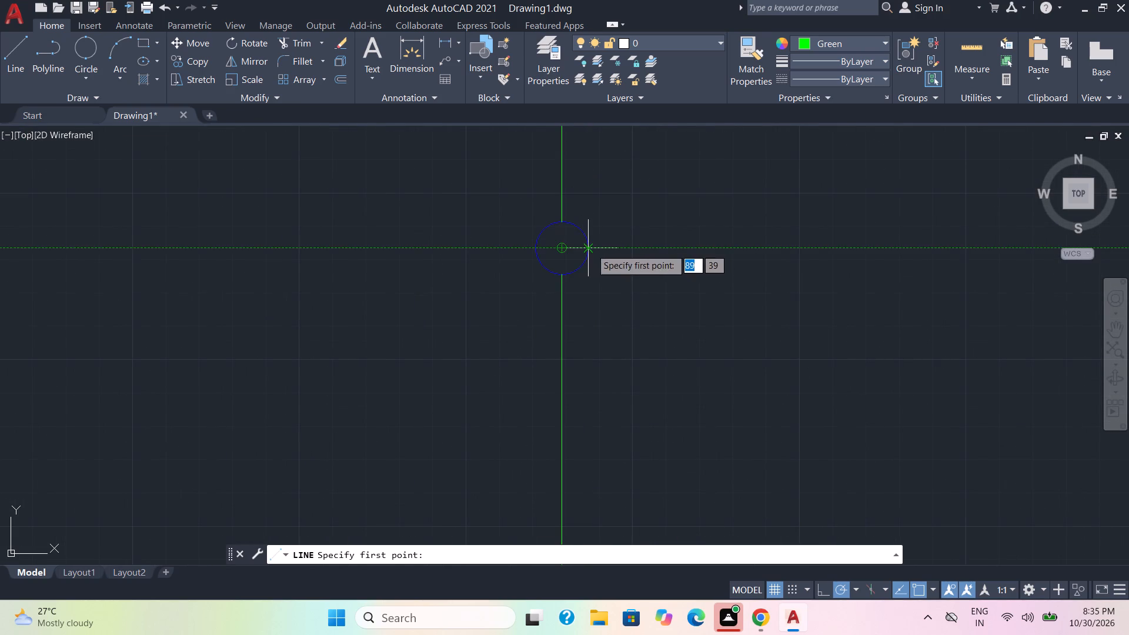
click(592, 249)
scroll(737, 260, down, 4)
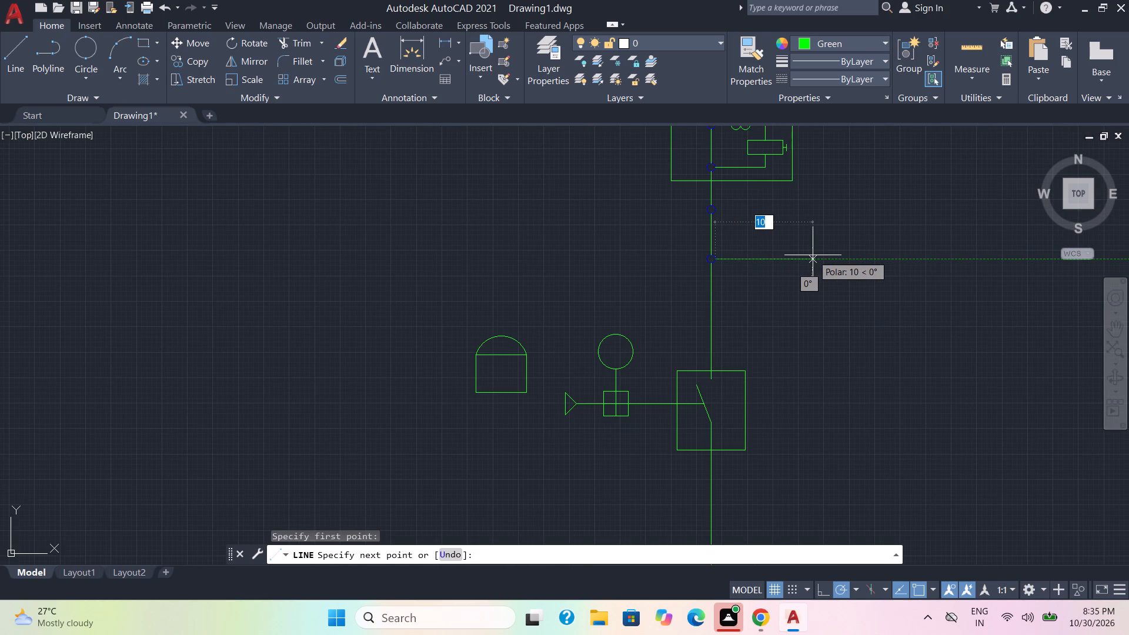
click(813, 255)
click(816, 289)
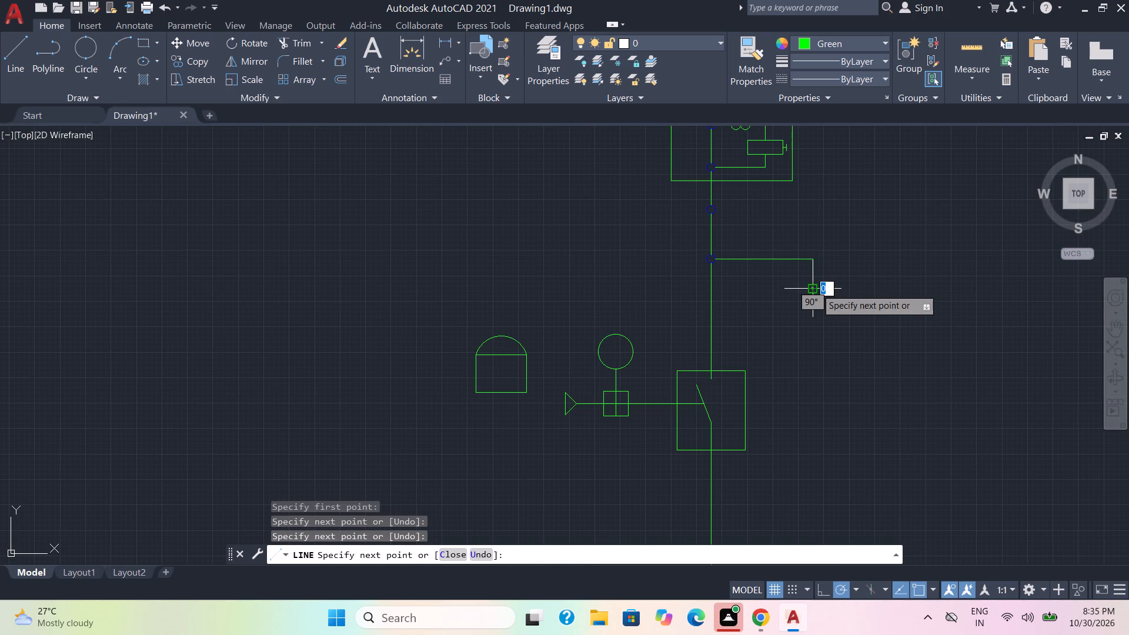
key(Escape)
Draw a two-point circle about 4 units in diameter hanging straight down from the end of the new branch line.
click(76, 48)
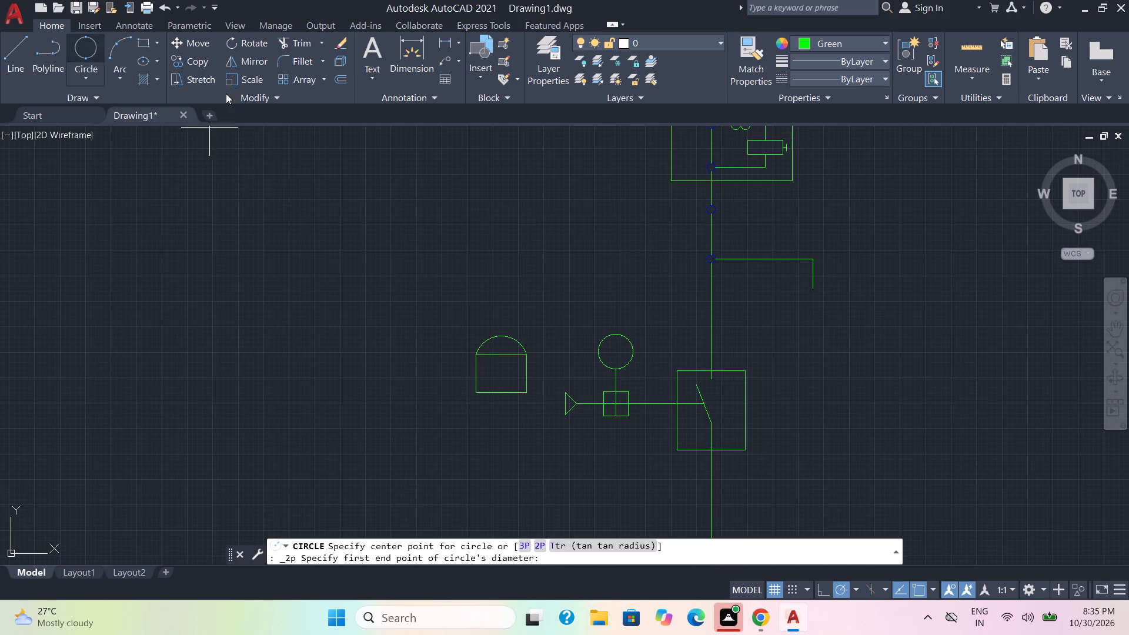
click(813, 289)
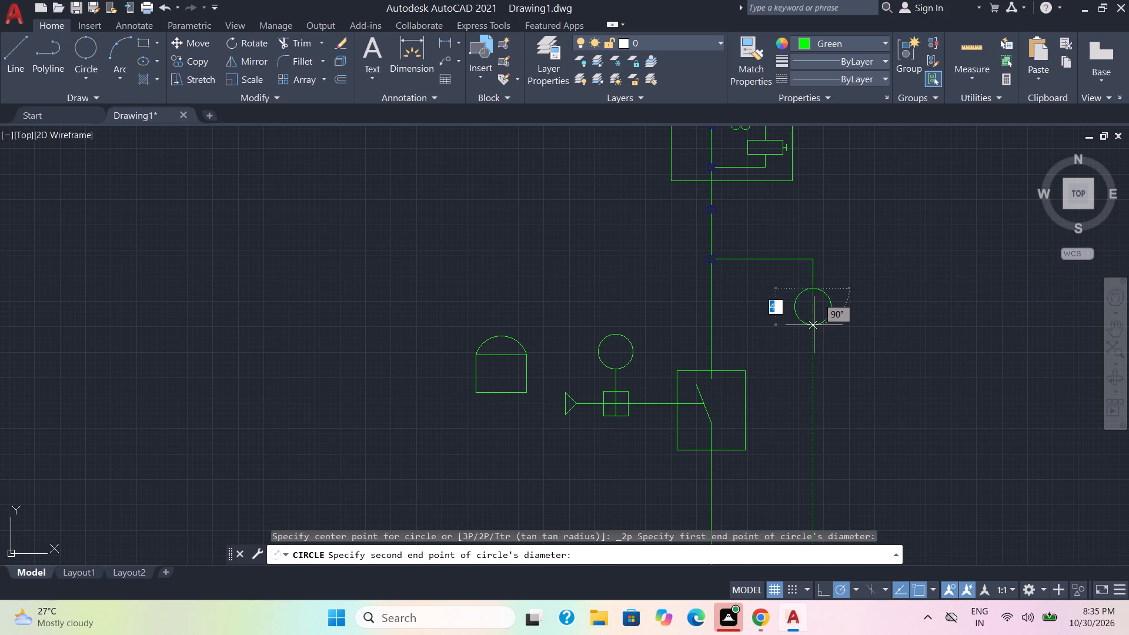
click(814, 325)
Draw a two-point circle about 3 units in diameter from the branch circle's centre diagonally down-left at 225°.
click(87, 50)
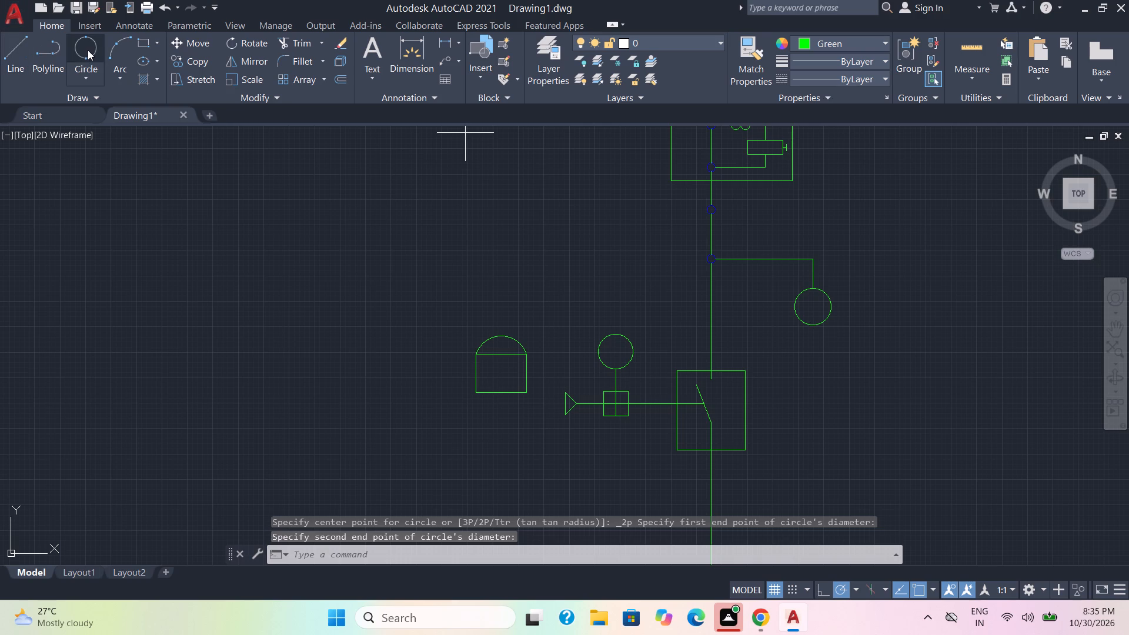
click(816, 308)
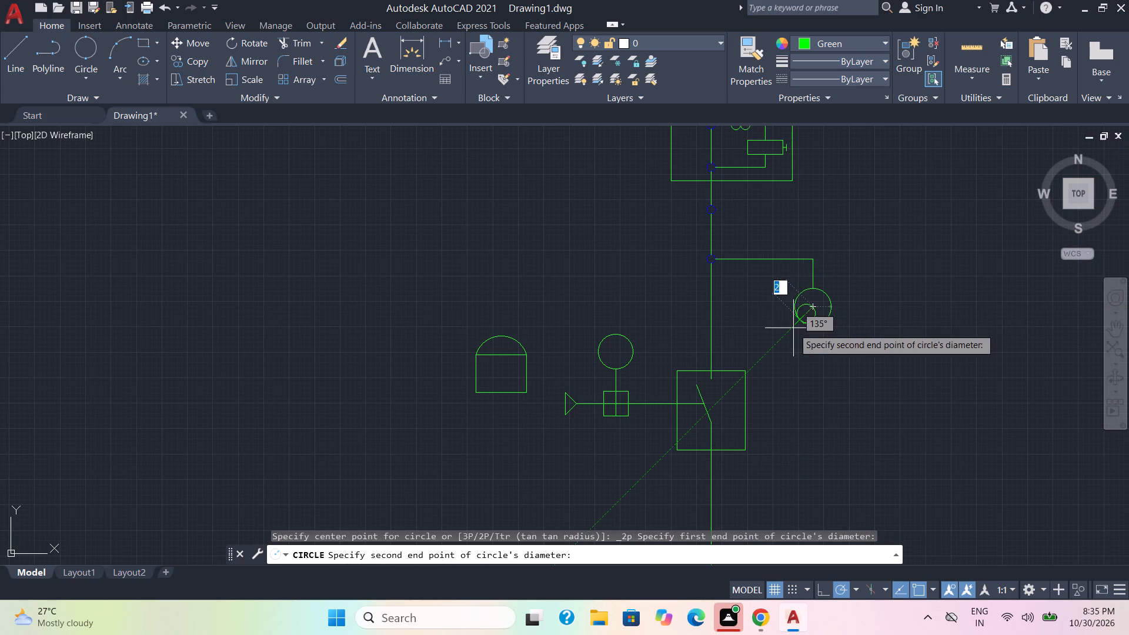
scroll(791, 329, up, 1)
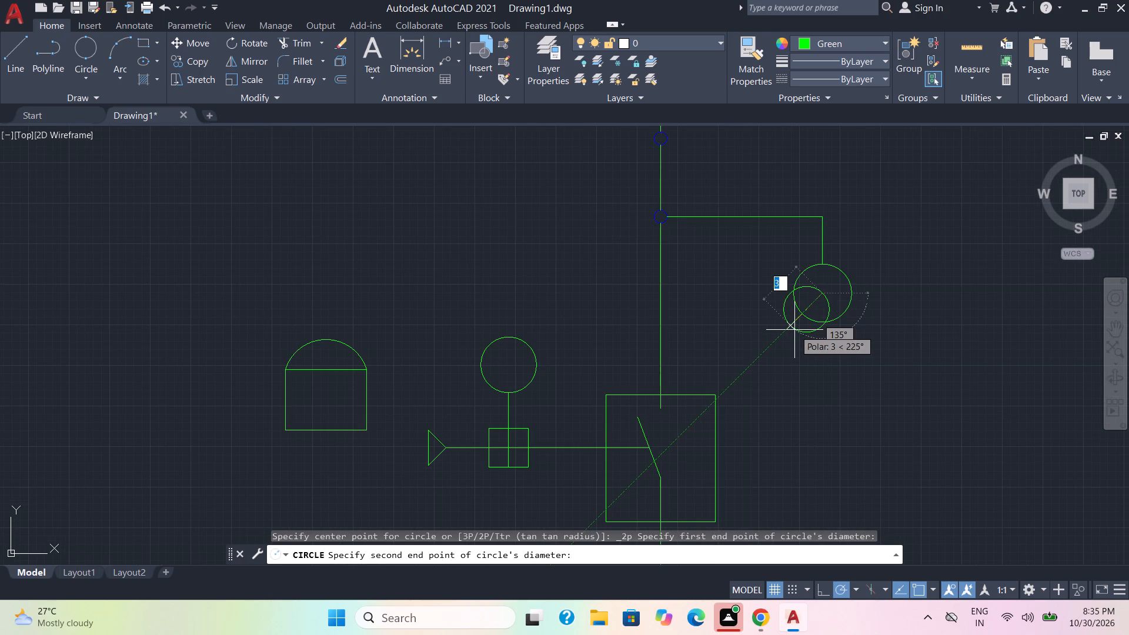
click(794, 330)
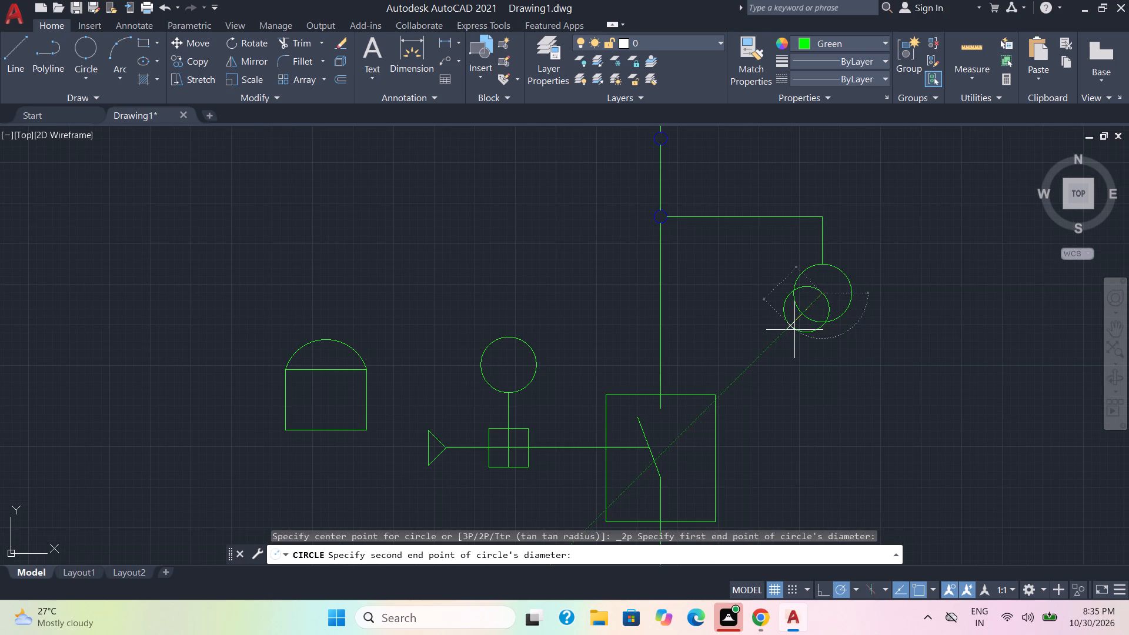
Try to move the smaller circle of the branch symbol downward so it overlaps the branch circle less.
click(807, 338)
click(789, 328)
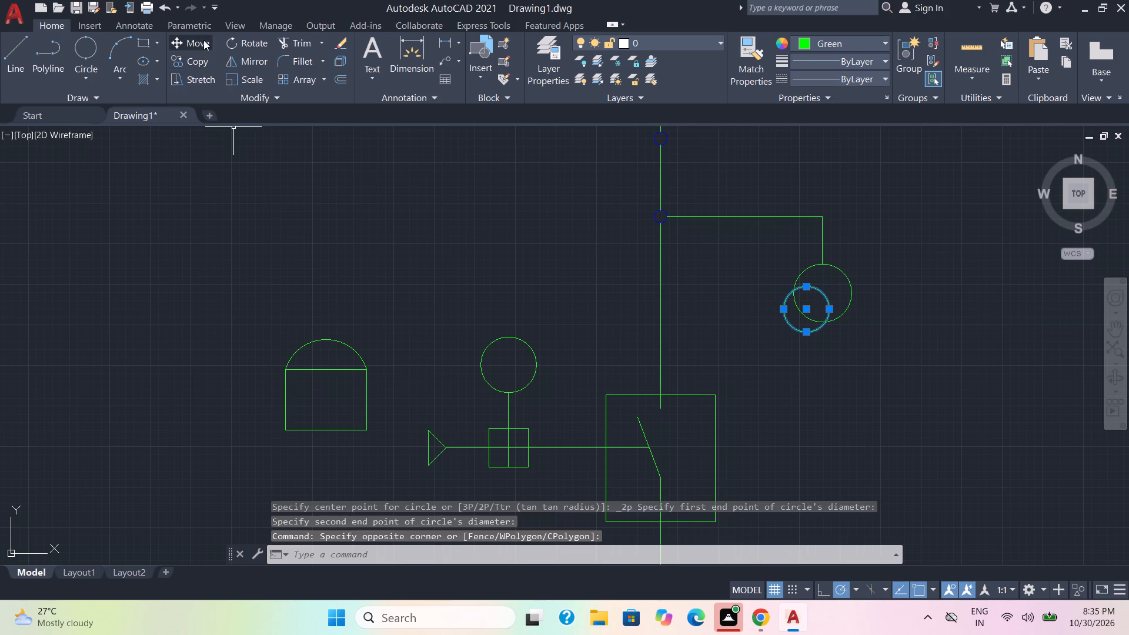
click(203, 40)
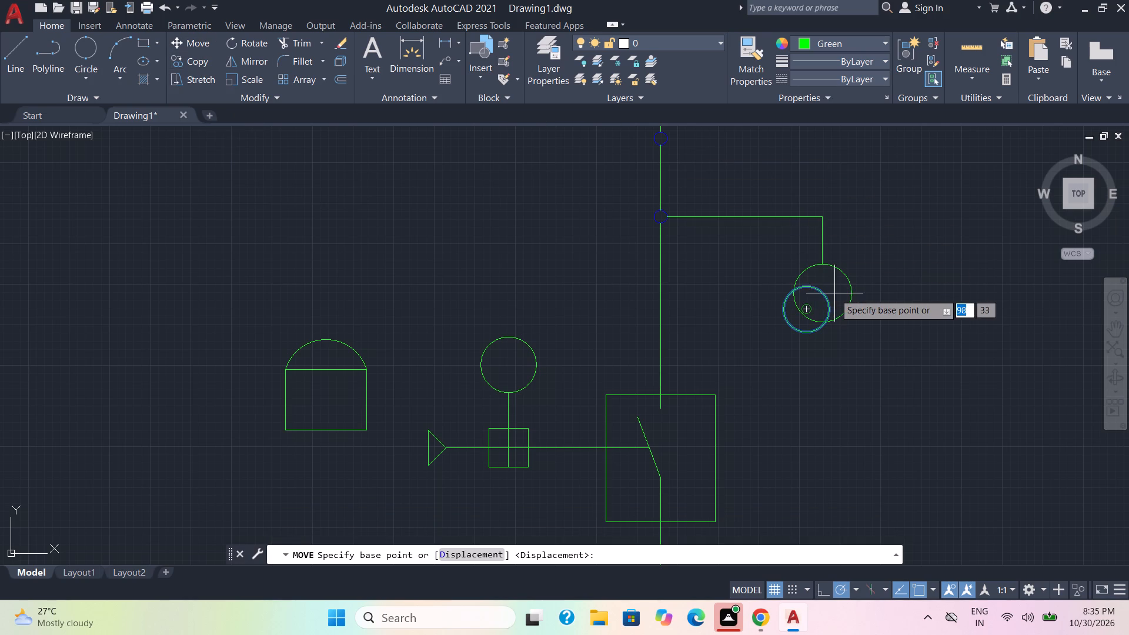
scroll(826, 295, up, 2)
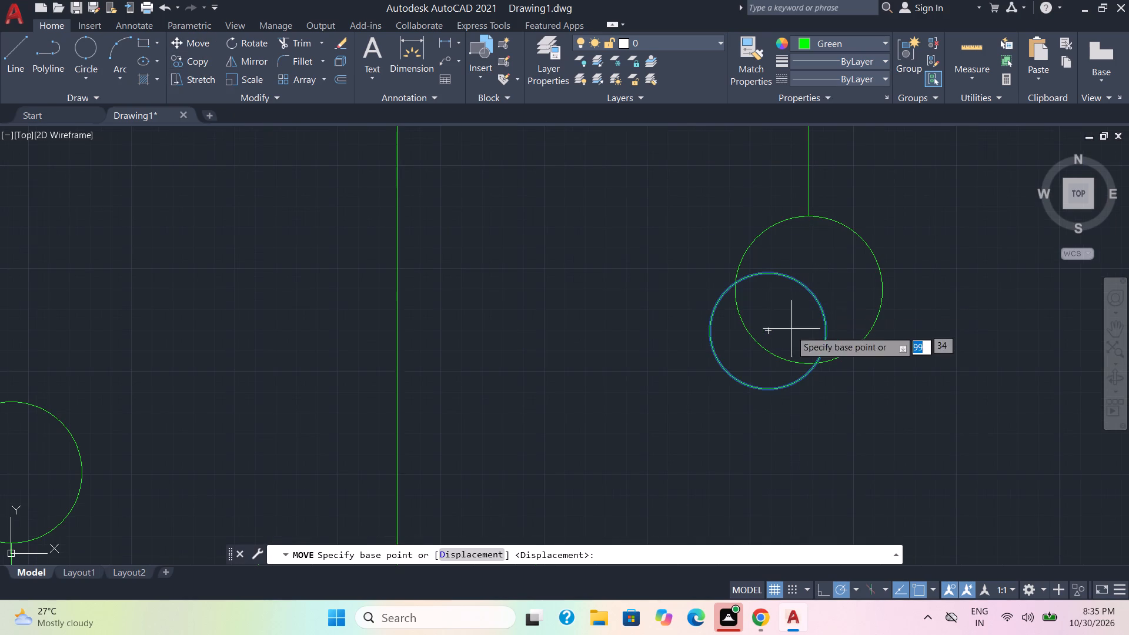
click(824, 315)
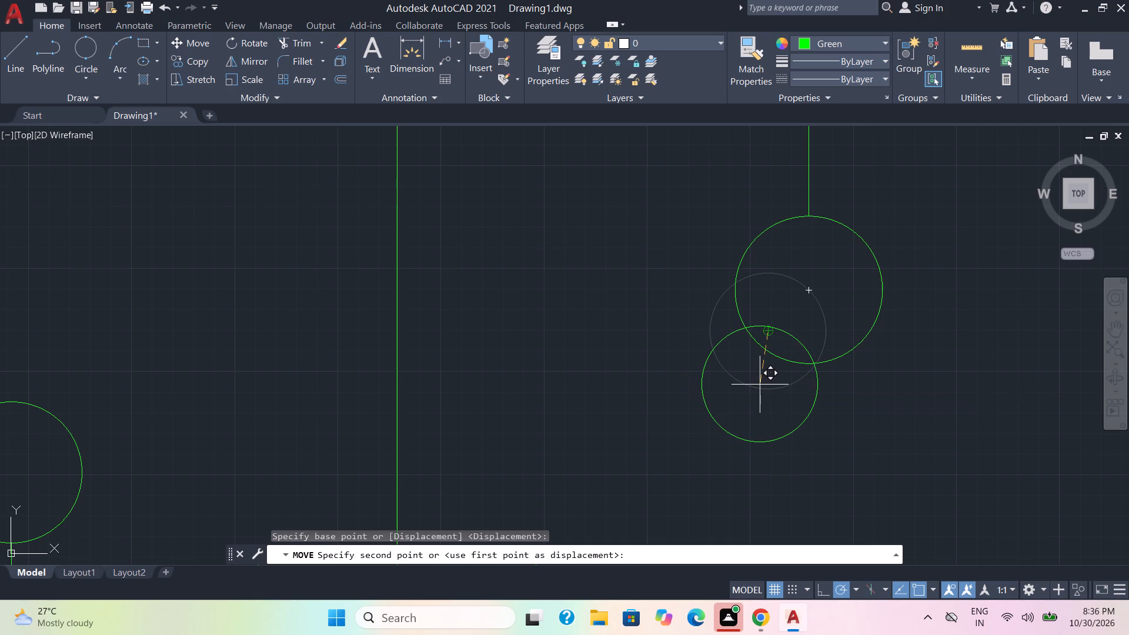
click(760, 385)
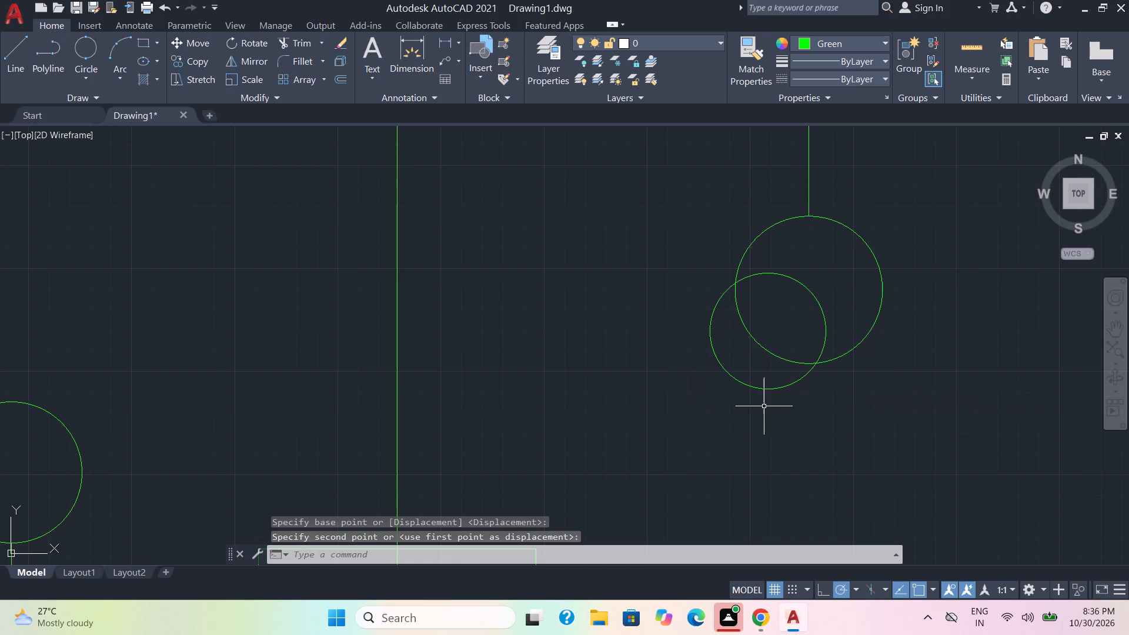
Move the smaller circle about 3 units at 326° so it overlaps the lower-right edge of the branch circle.
click(764, 407)
click(740, 380)
click(181, 42)
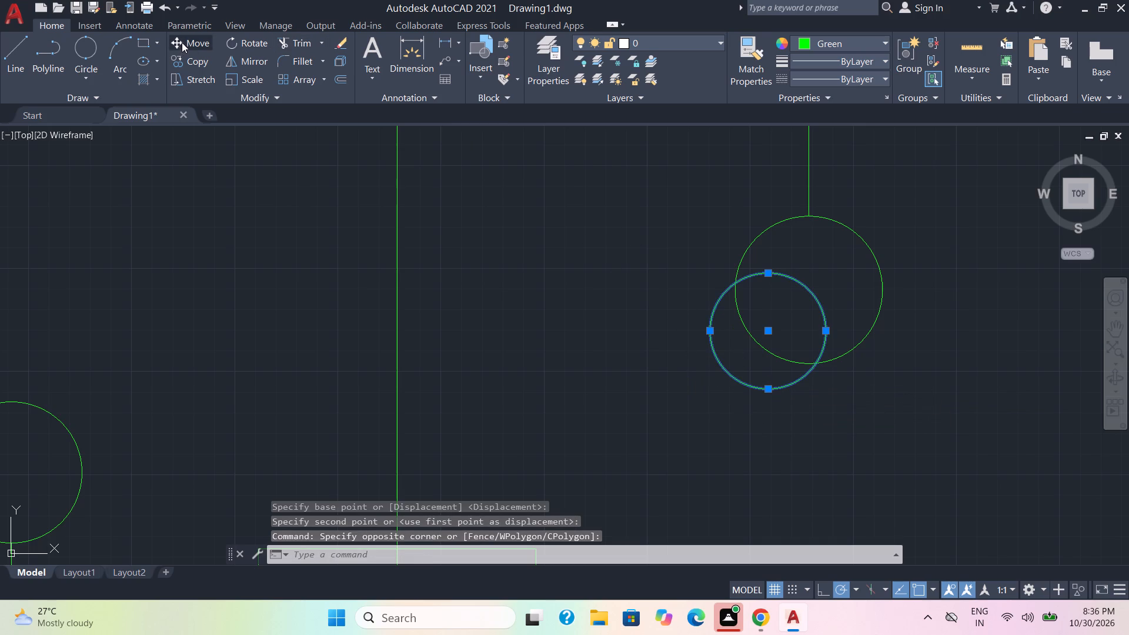
click(731, 379)
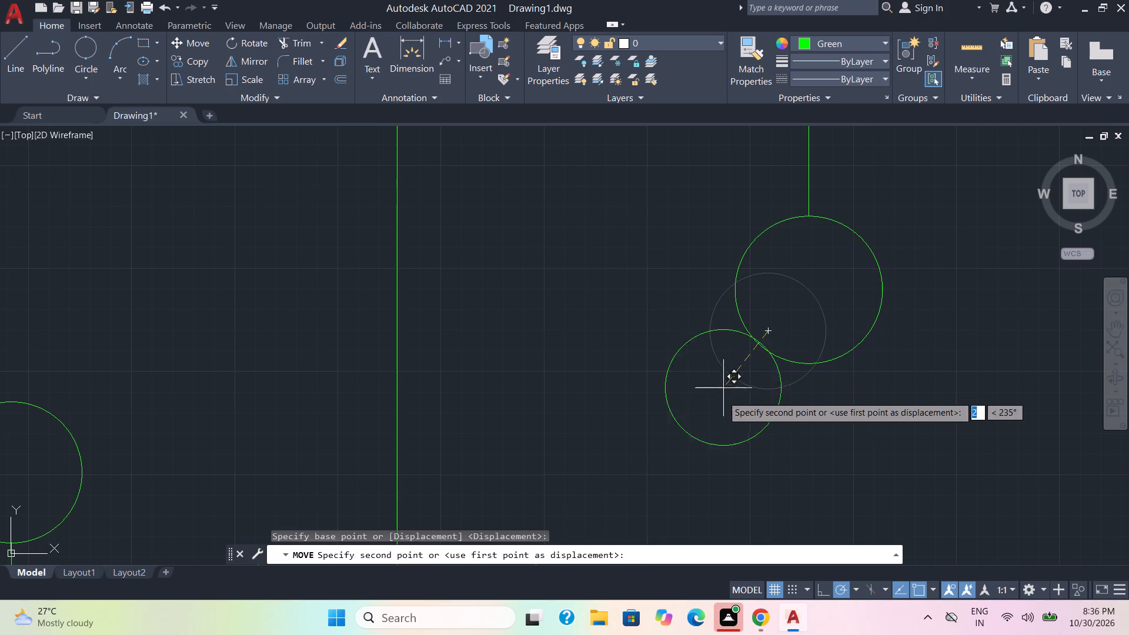
scroll(756, 387, up, 1)
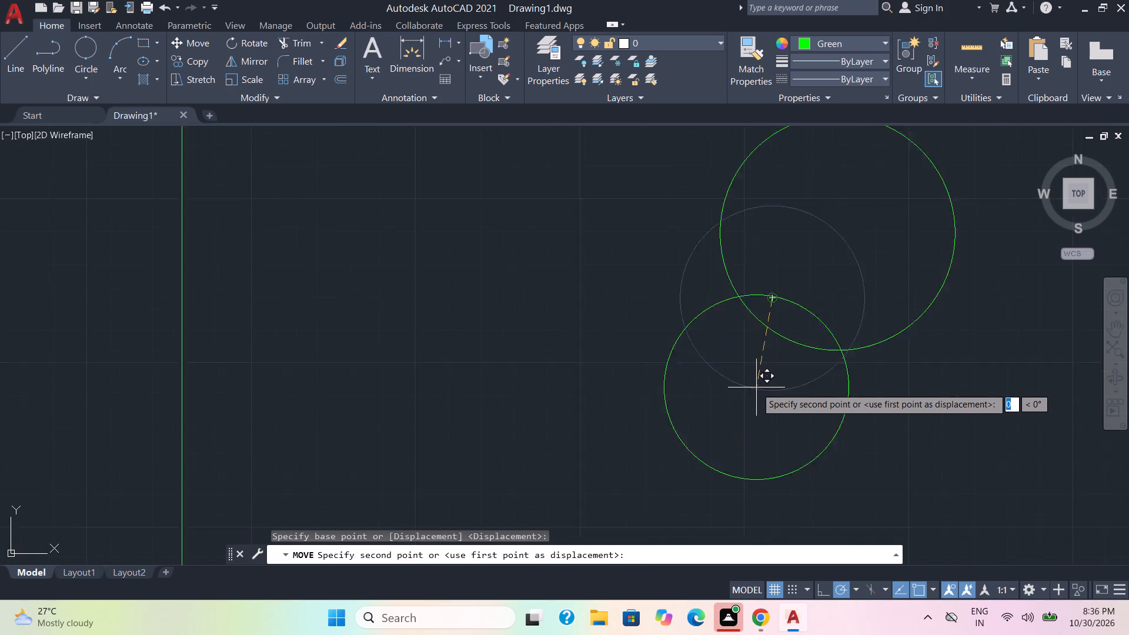
scroll(756, 387, up, 1)
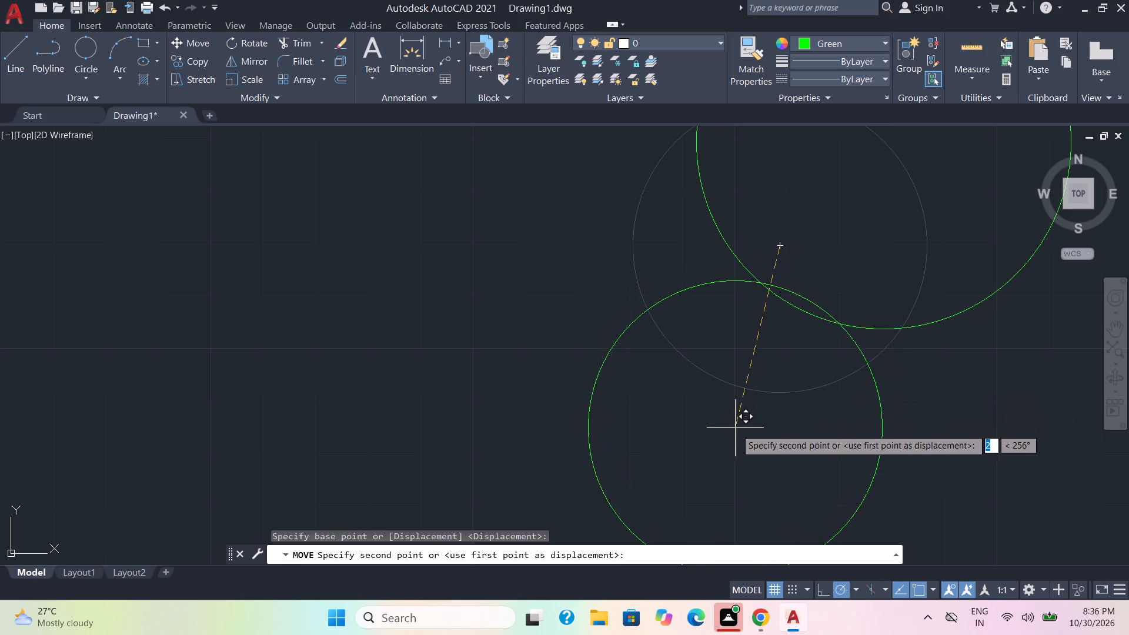
scroll(900, 438, down, 1)
middle_drag(900, 438, 692, 373)
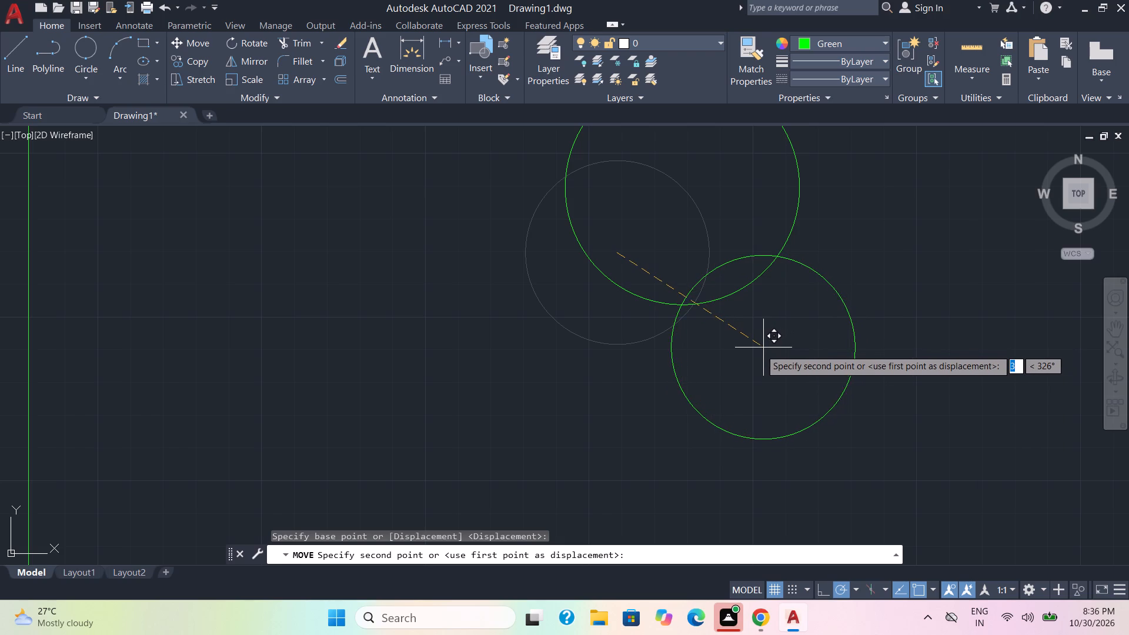
click(760, 349)
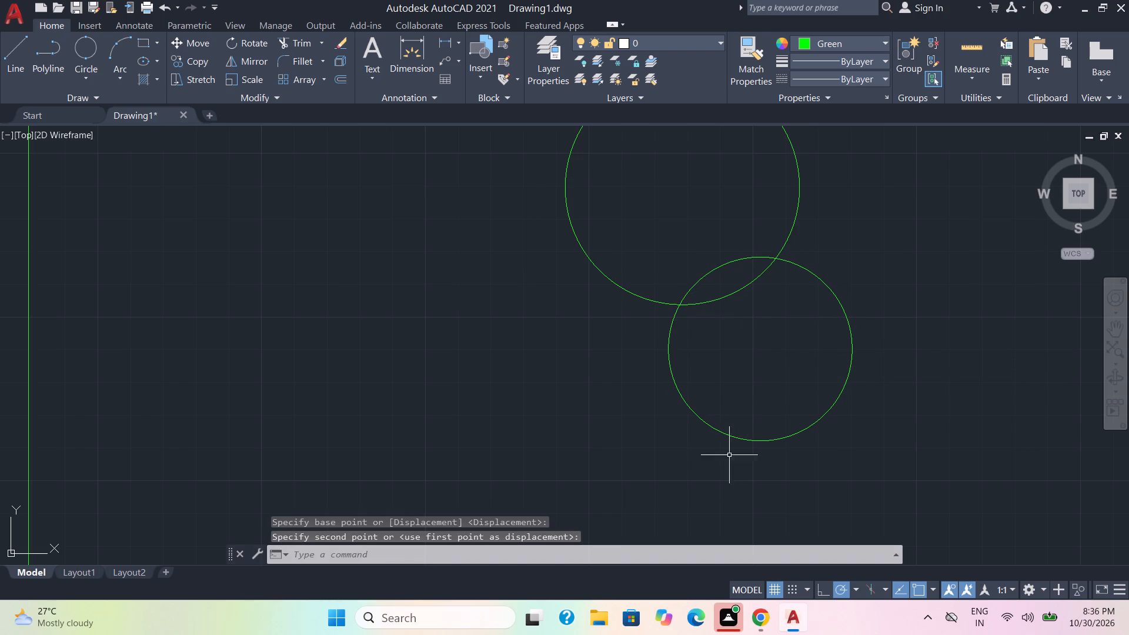
Mirror the smaller circle about a vertical line through the branch circle's centre, keeping the source circle.
click(737, 449)
click(717, 419)
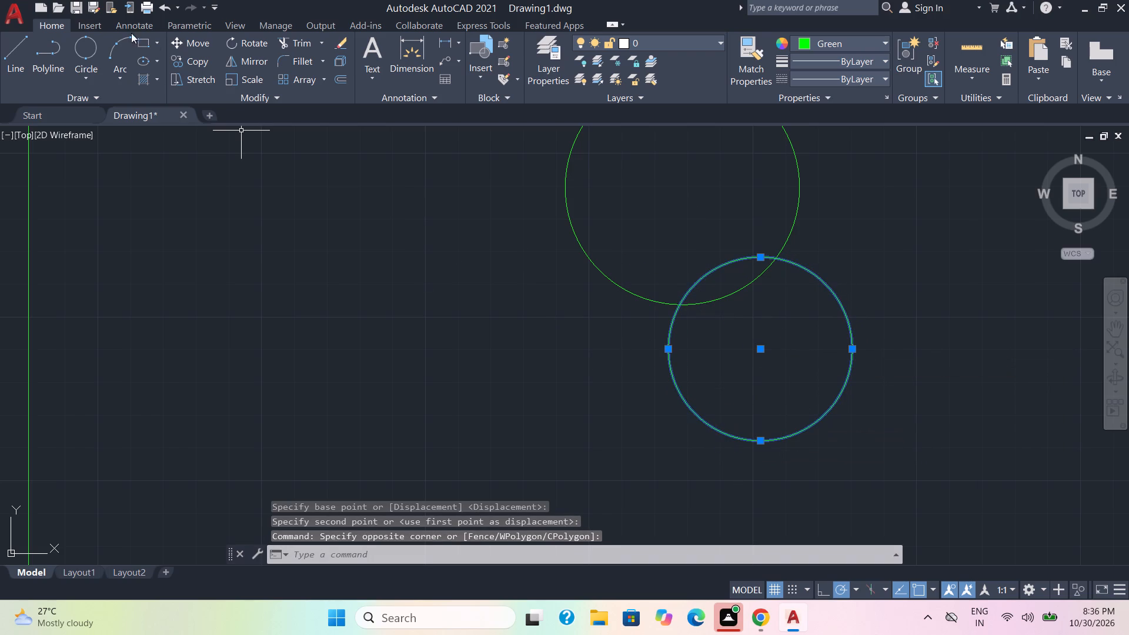
click(245, 57)
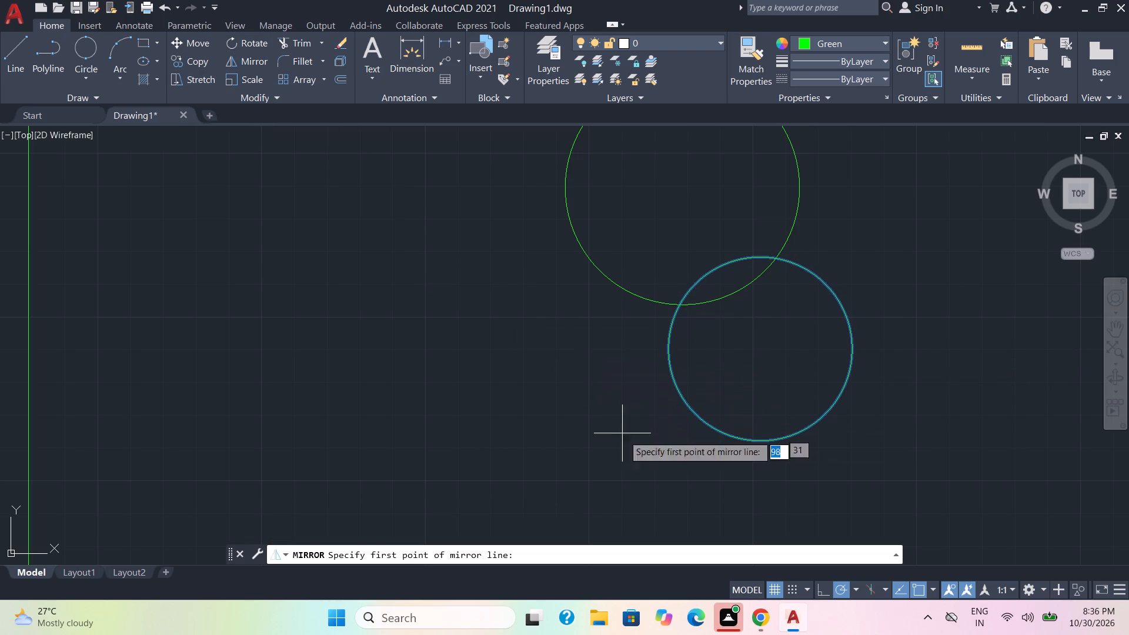
click(686, 189)
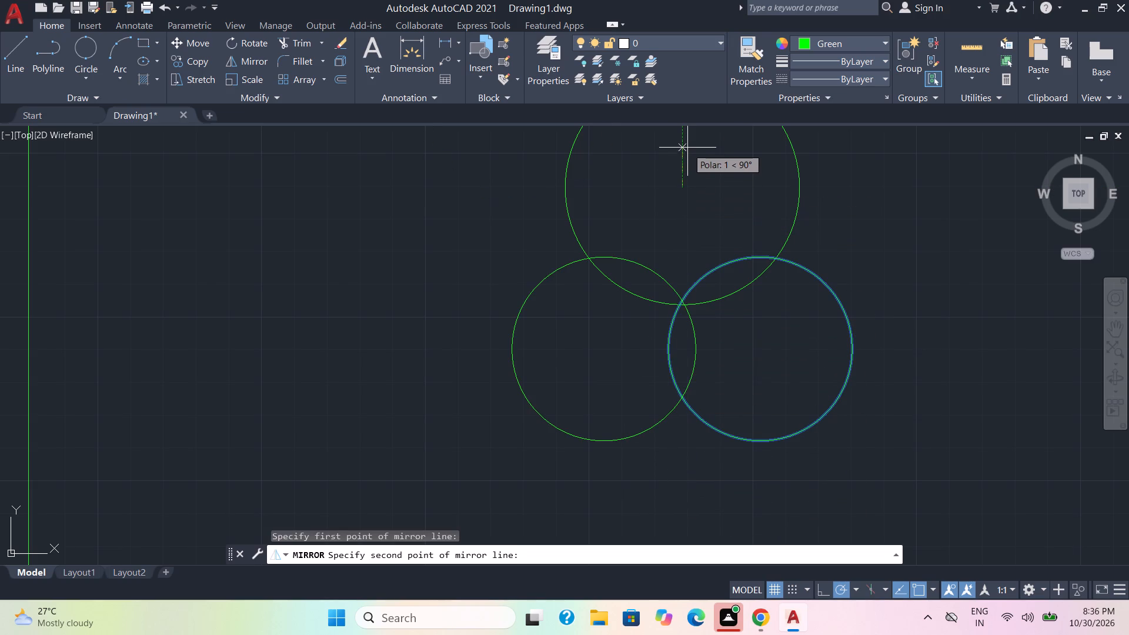
click(687, 145)
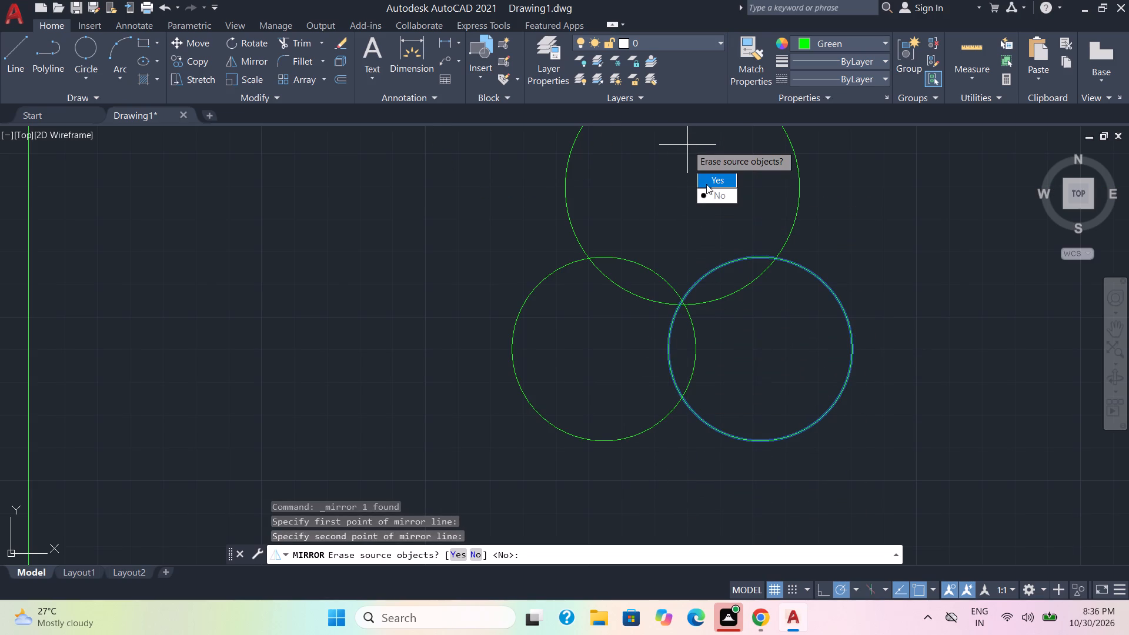
drag(714, 195, 687, 145)
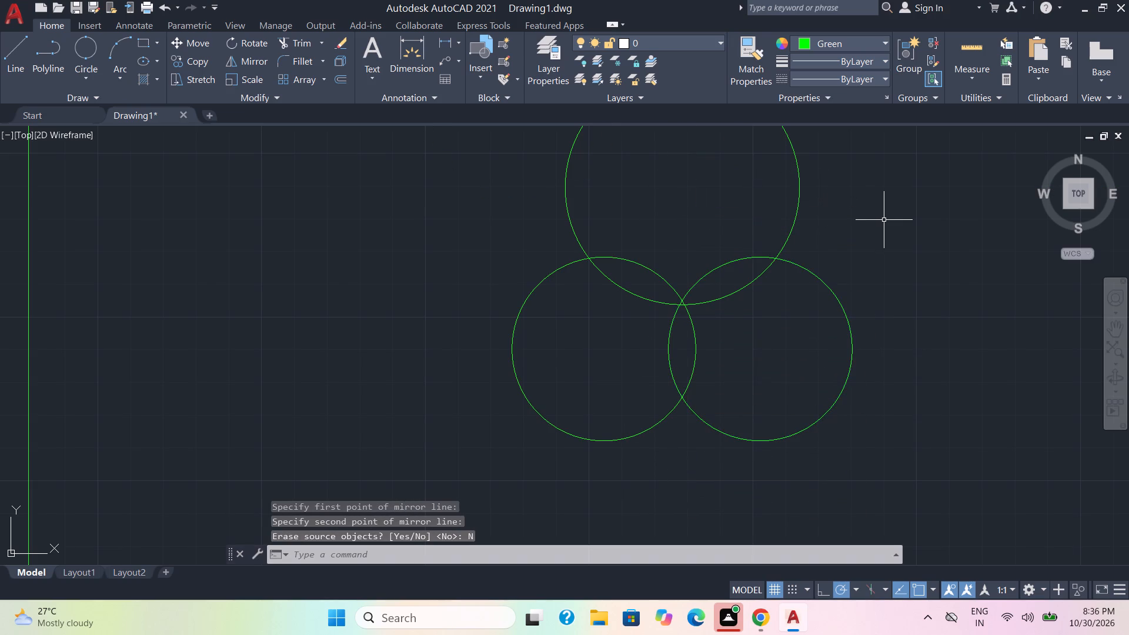
Draw a three-sided bracket open to the right, about 4 units wide and 2 high, across the main vertical line below the switch box.
scroll(902, 288, down, 2)
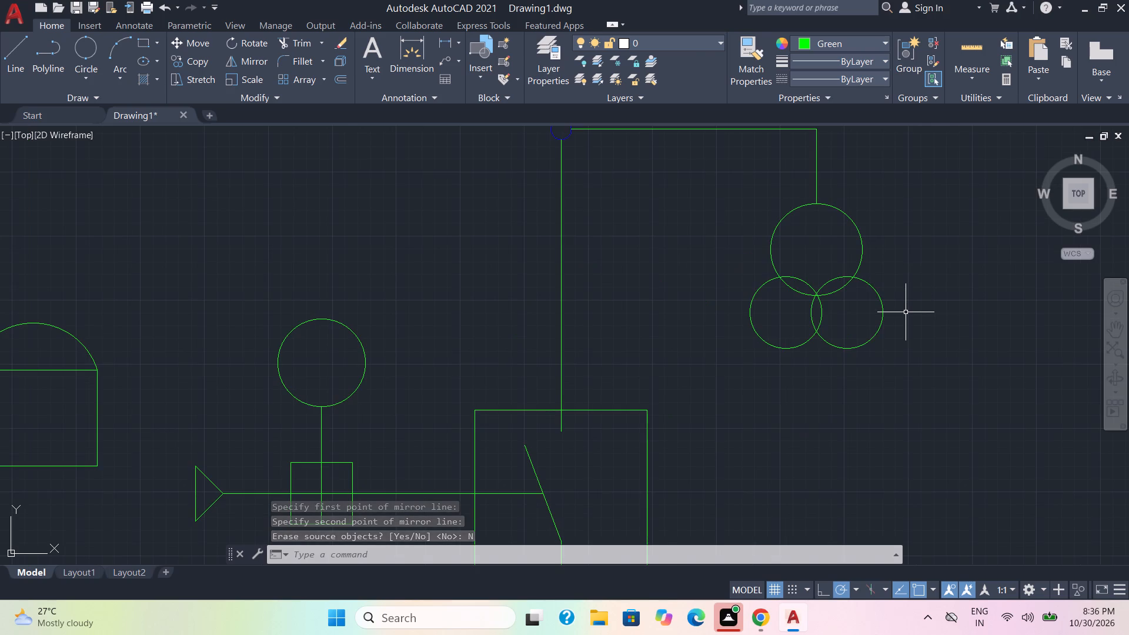
scroll(906, 312, down, 1)
middle_drag(906, 312, 755, 265)
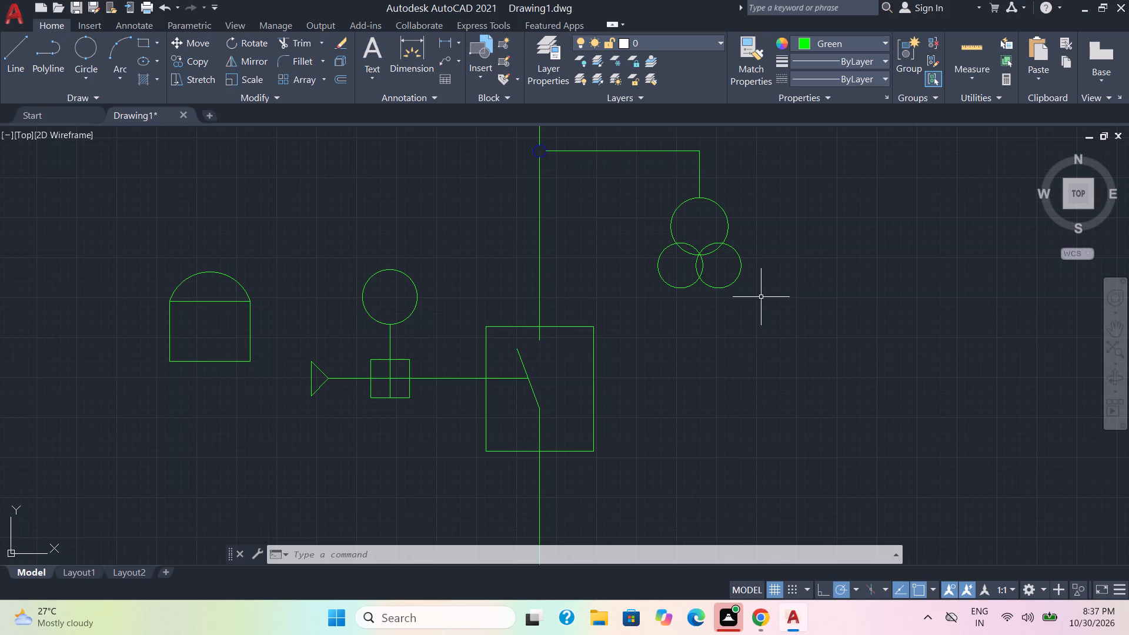
scroll(736, 347, down, 1)
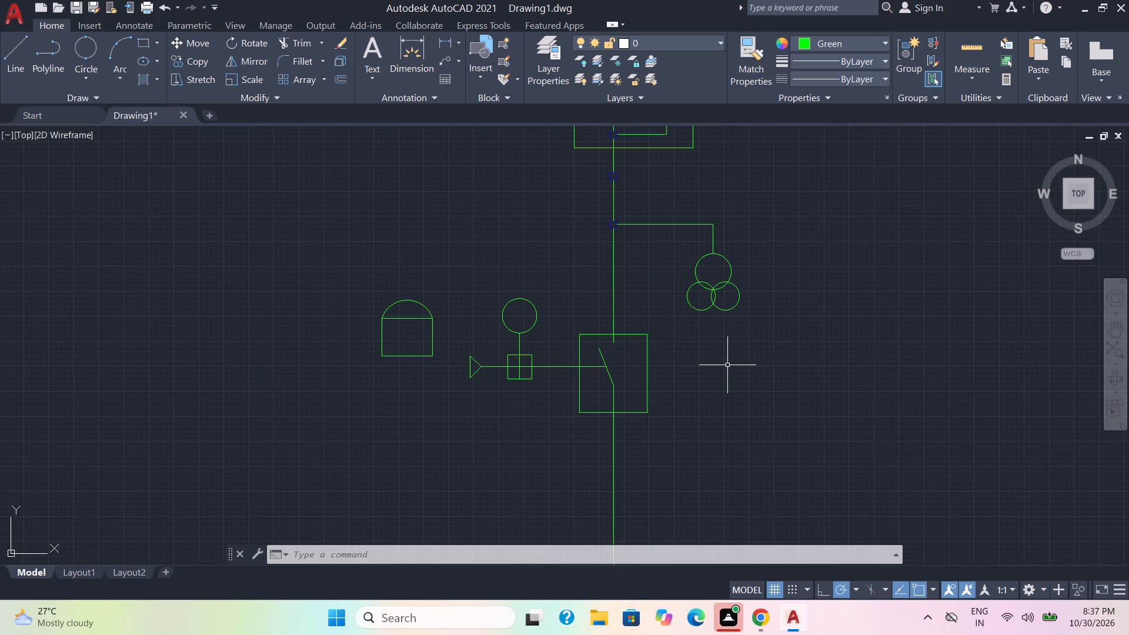
middle_drag(727, 365, 712, 231)
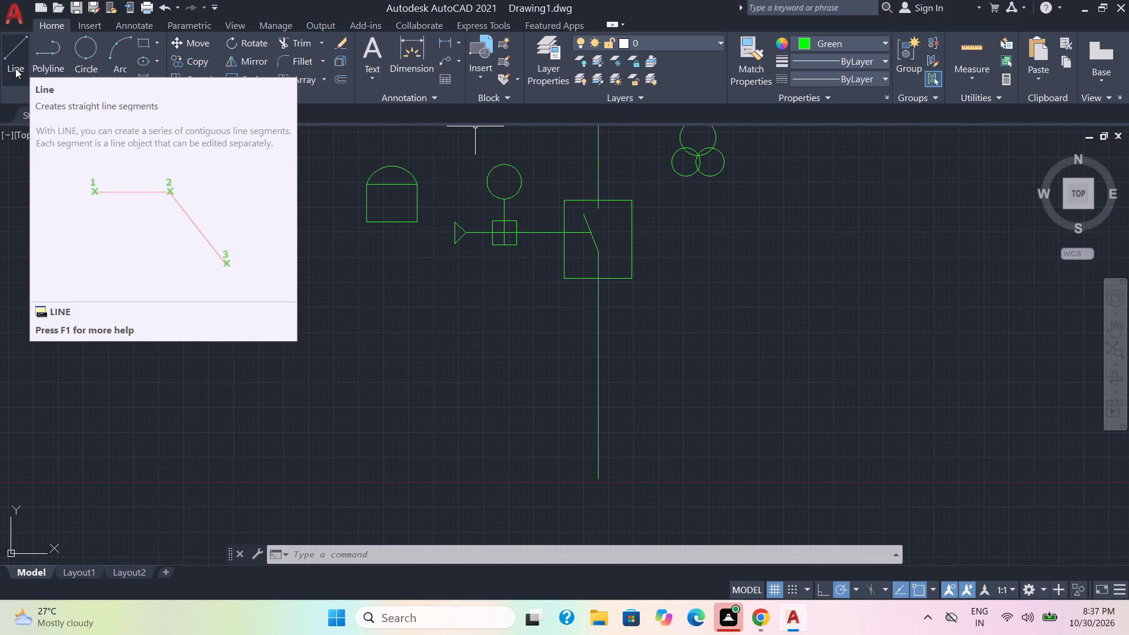
click(15, 68)
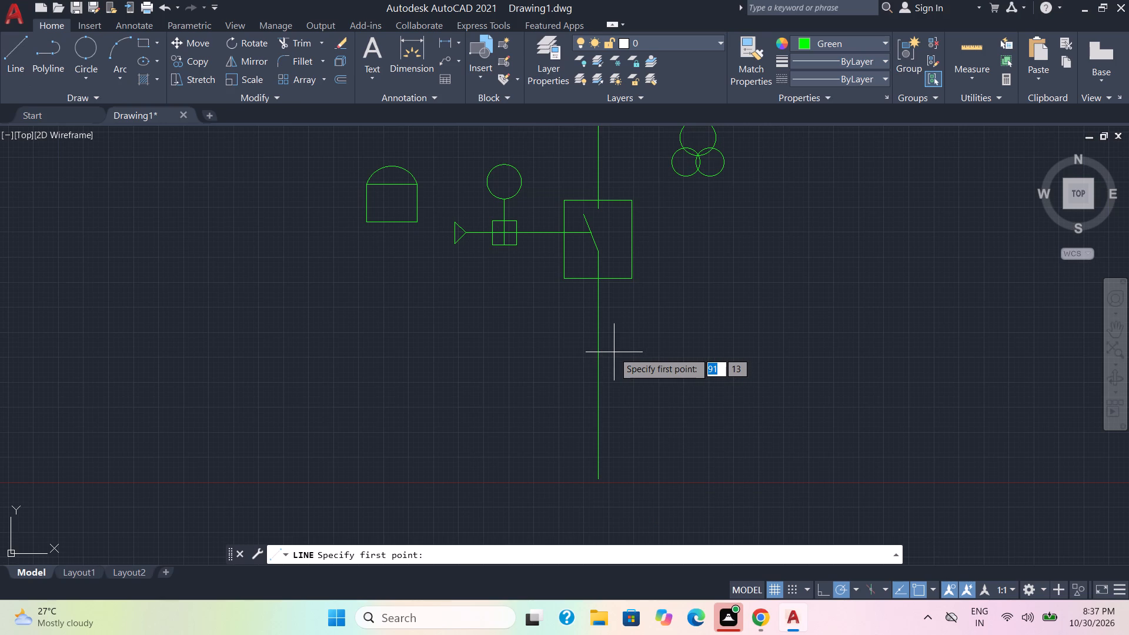
click(614, 352)
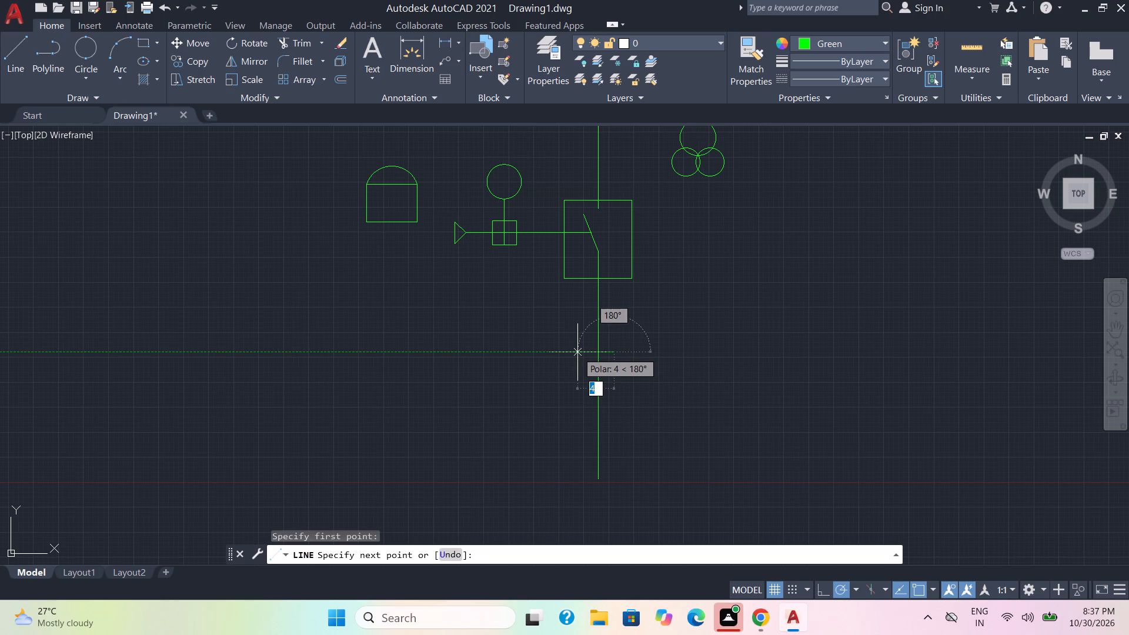
click(577, 352)
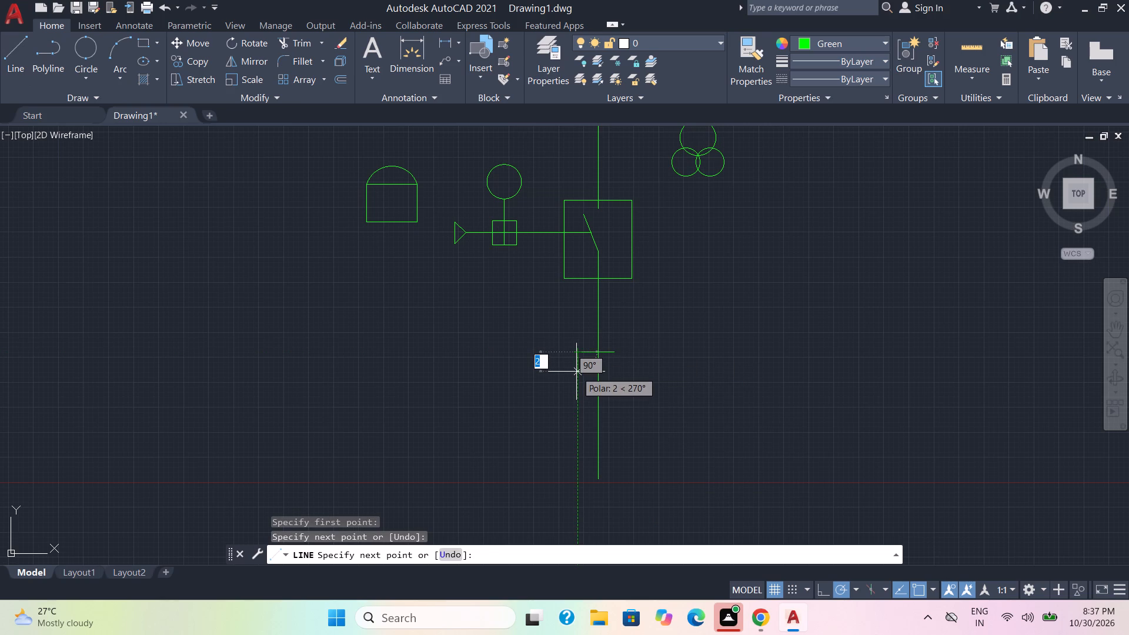
click(576, 372)
click(616, 369)
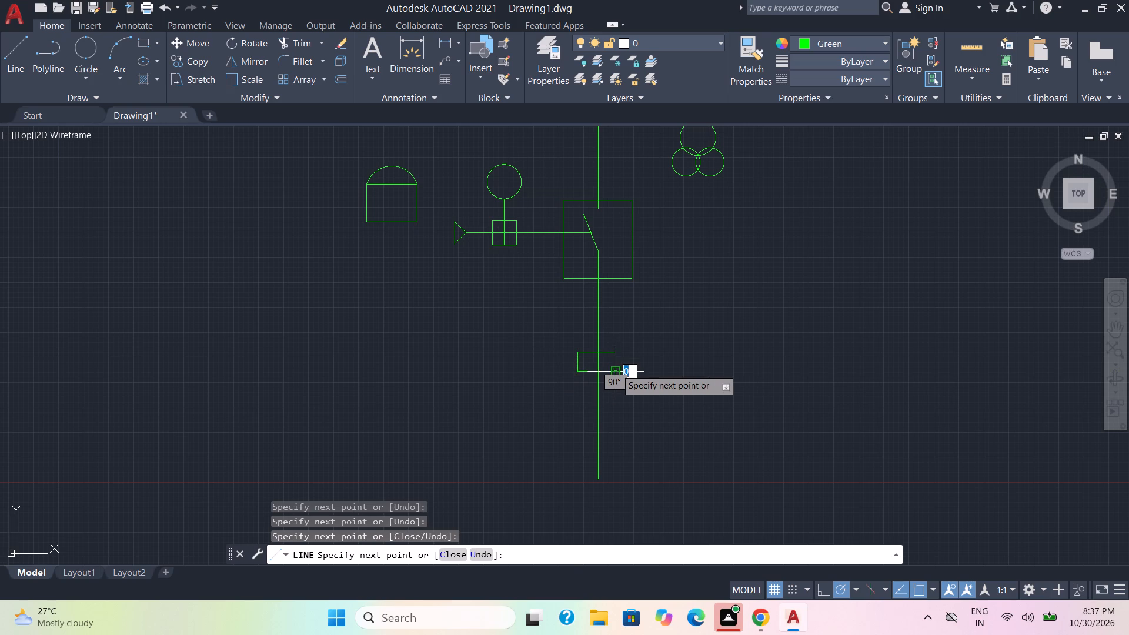
key(Escape)
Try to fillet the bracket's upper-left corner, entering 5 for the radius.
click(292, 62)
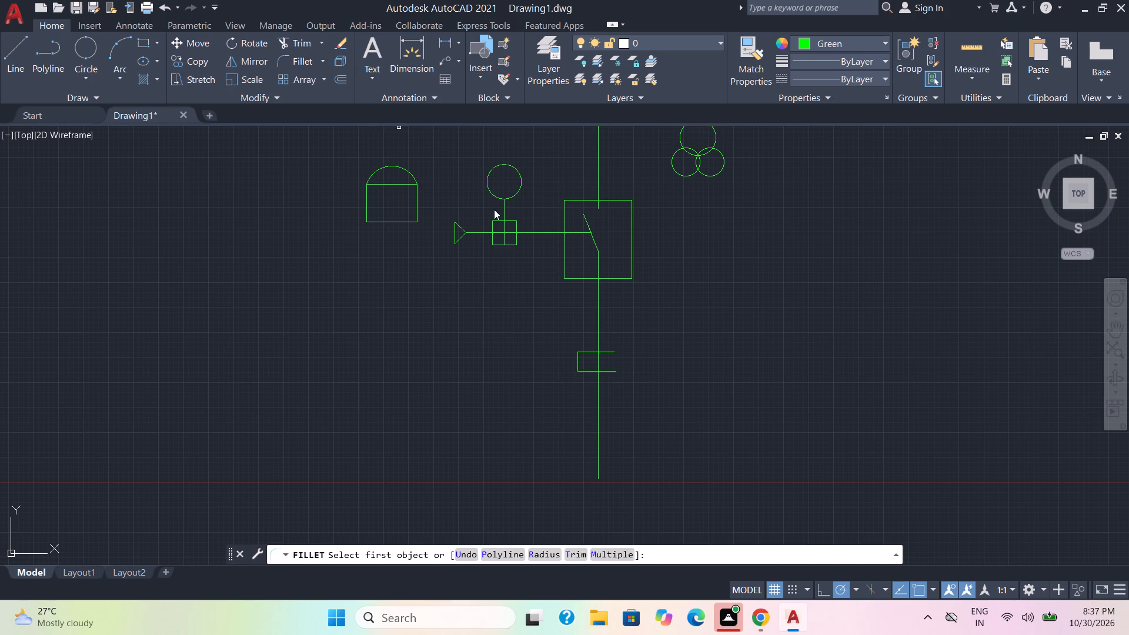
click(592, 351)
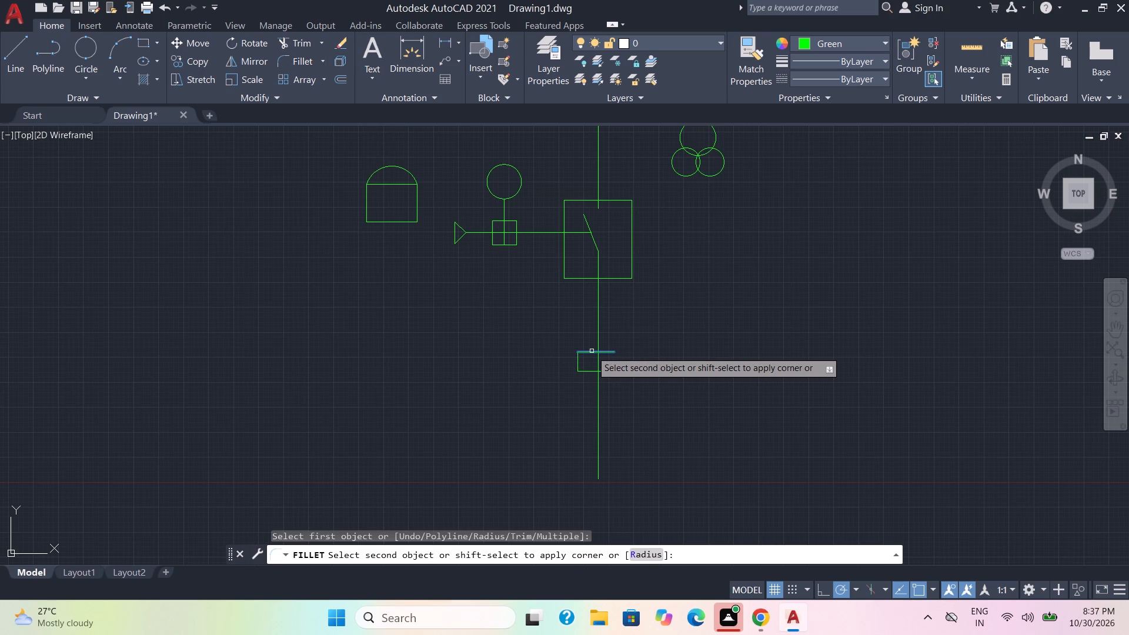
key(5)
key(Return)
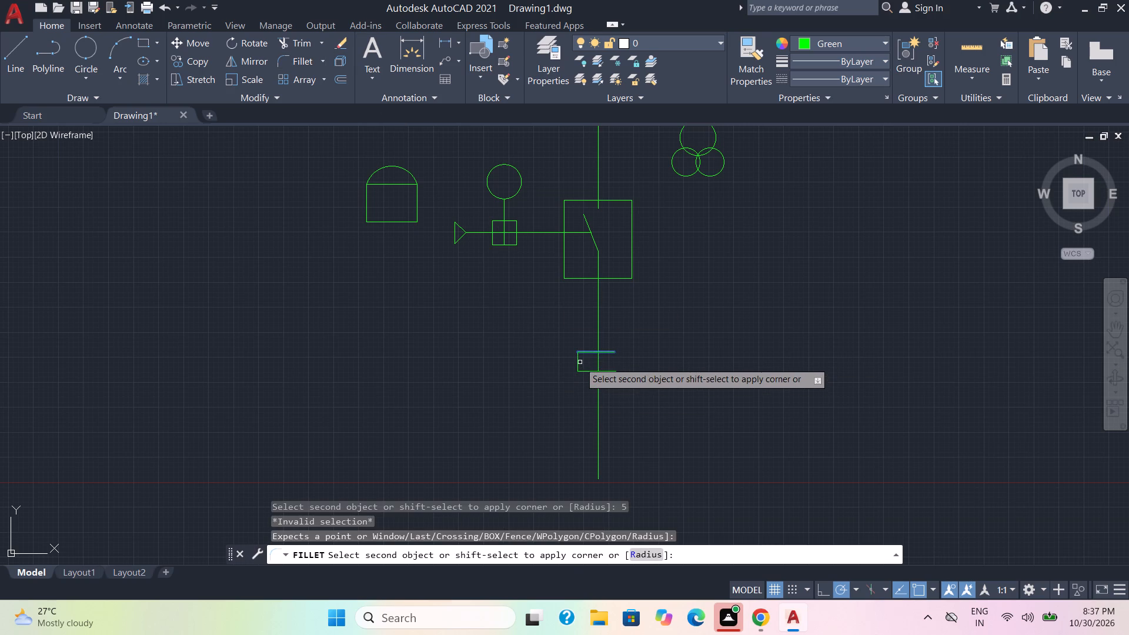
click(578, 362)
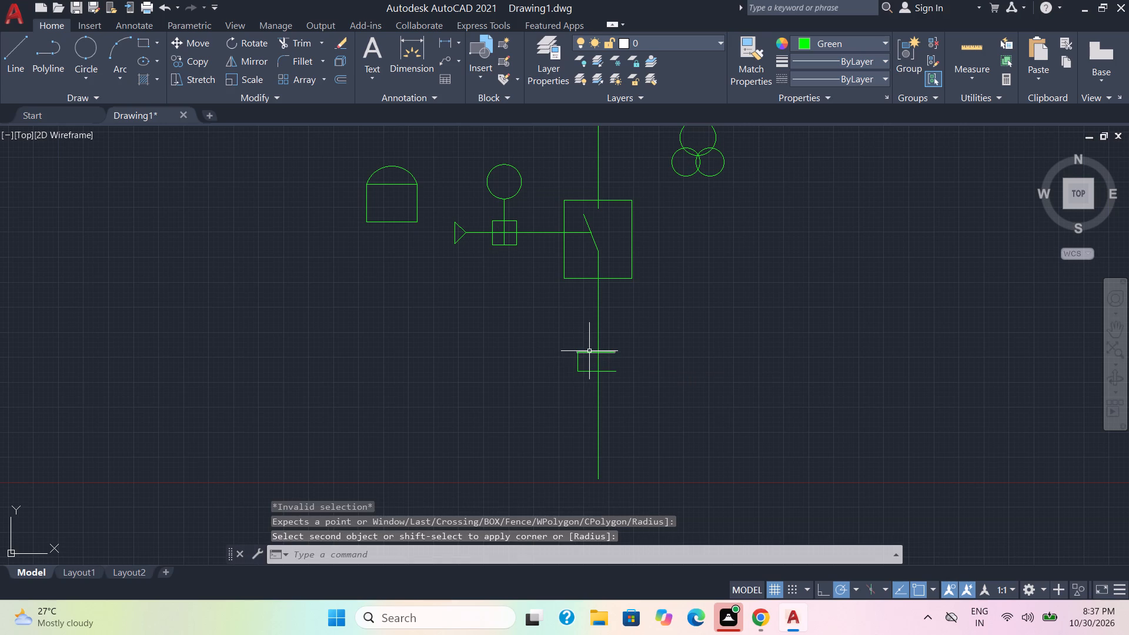
Fillet the bracket's upper-left corner with a radius of 0.5.
key(f)
key(Return)
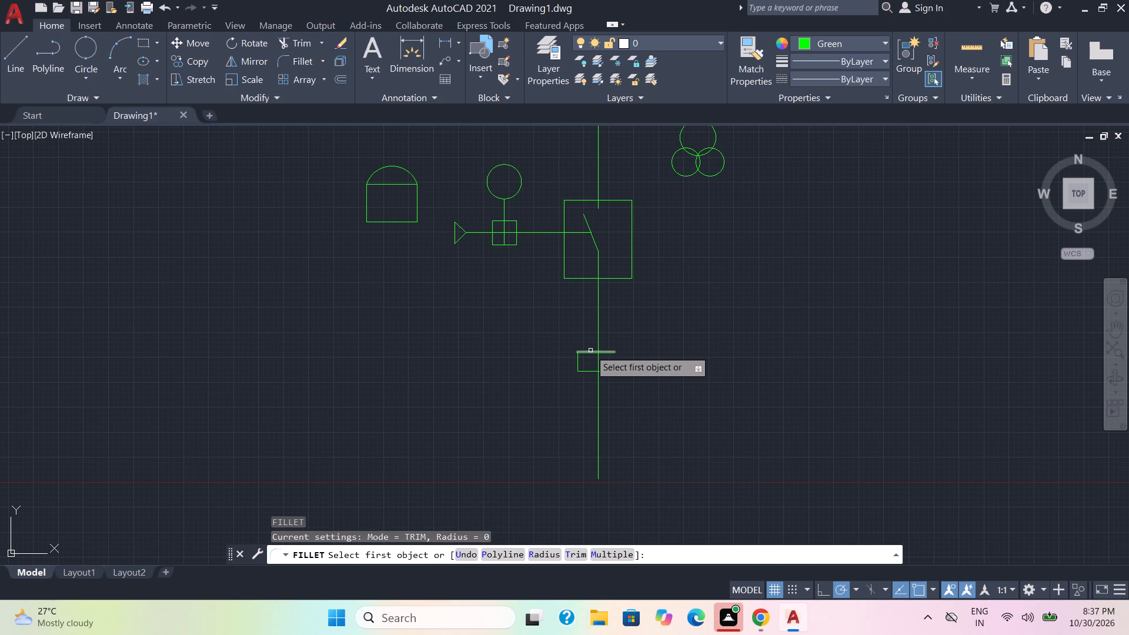
key(r)
key(Return)
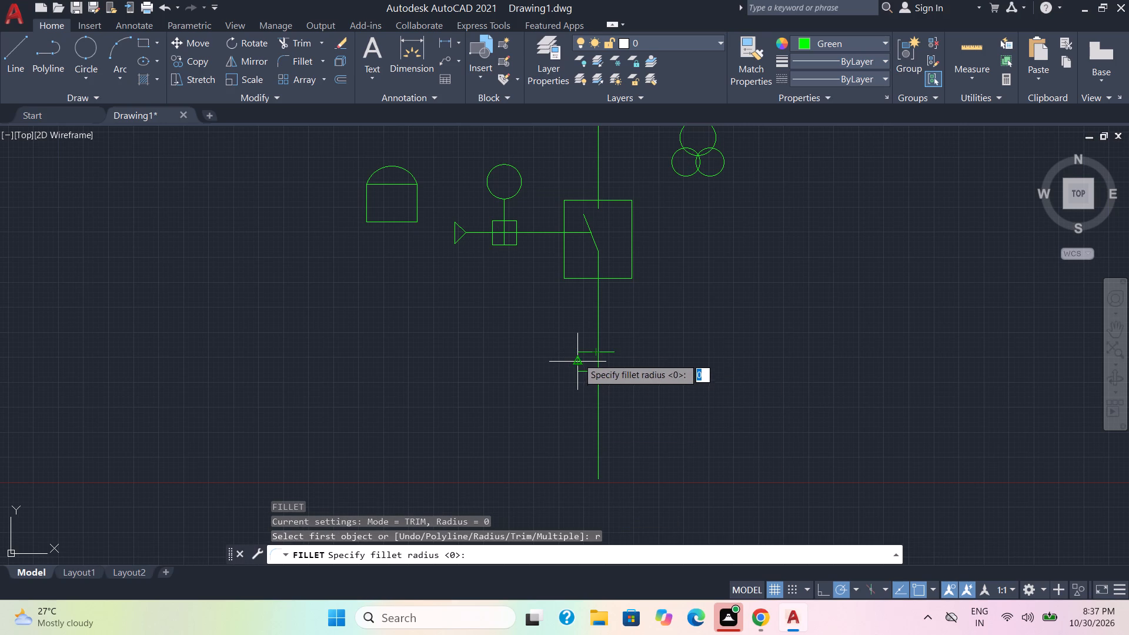
scroll(584, 354, up, 2)
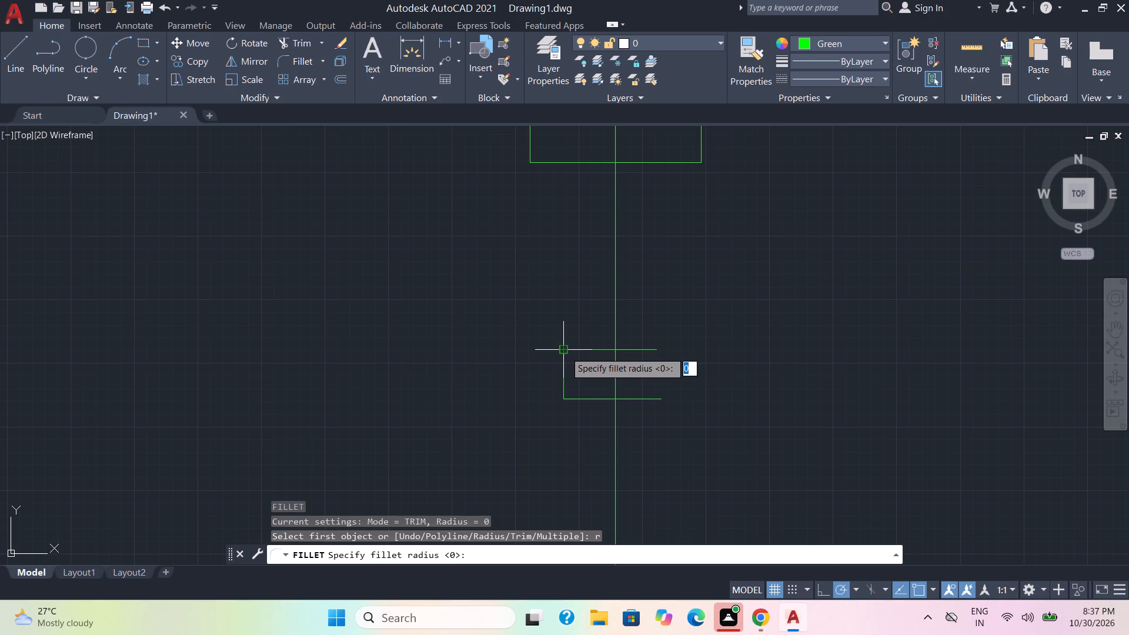
key(0)
text(.5)
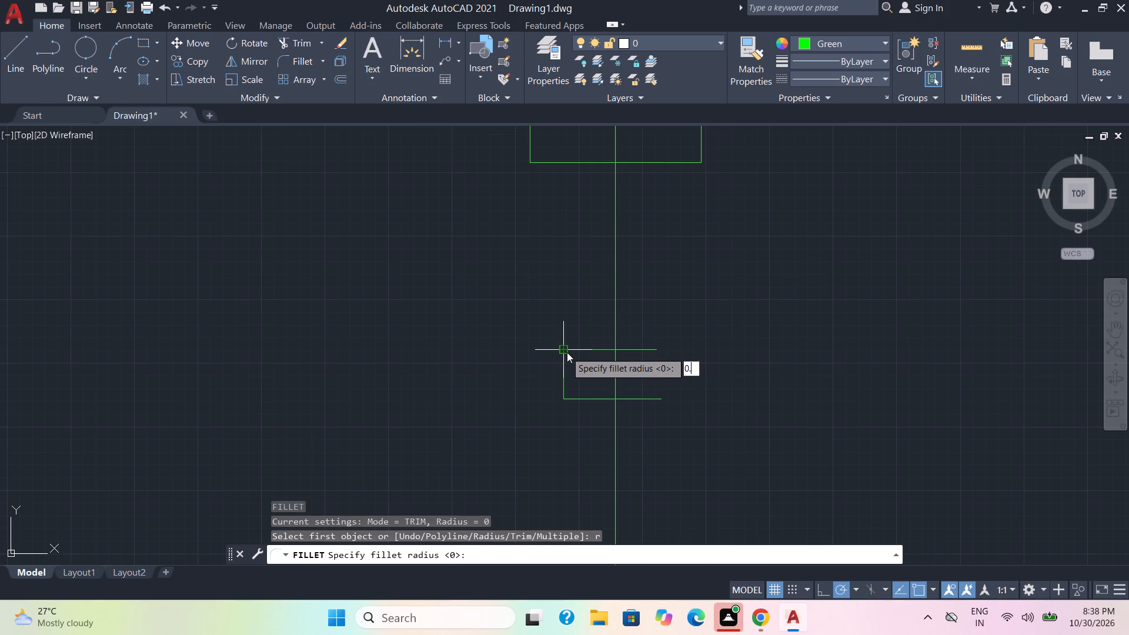
key(Return)
click(591, 350)
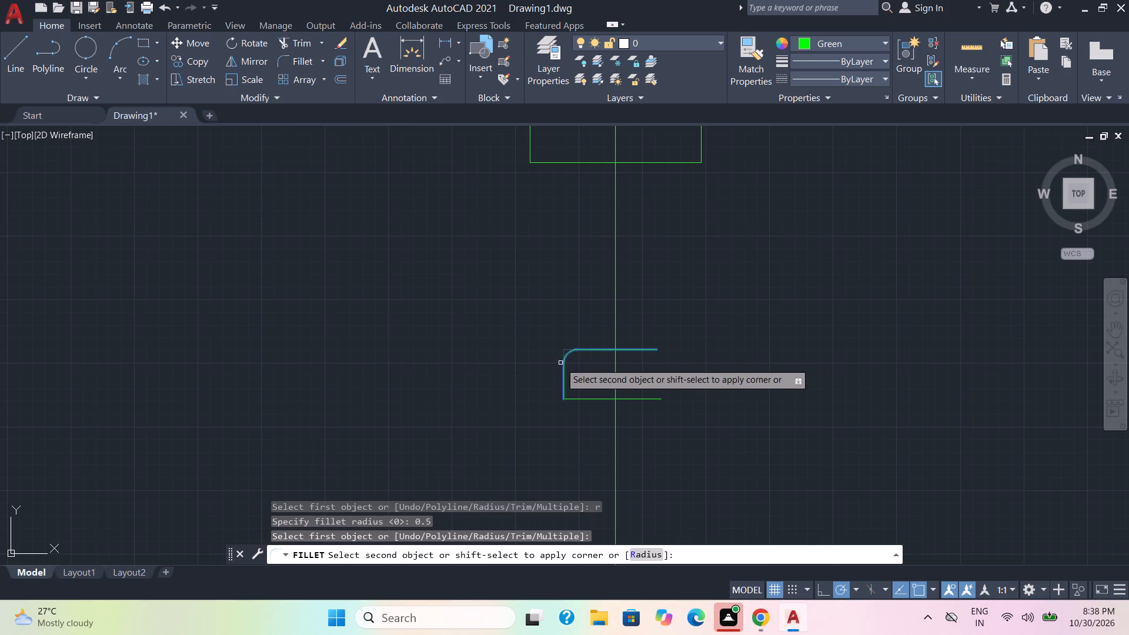
click(564, 371)
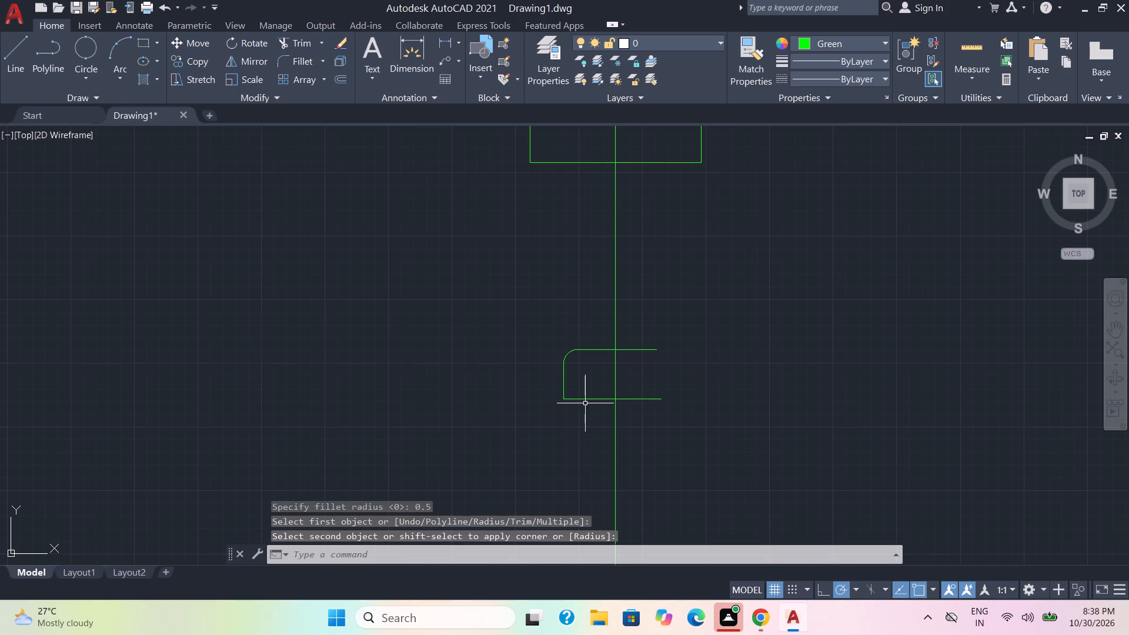
Fillet the bracket's lower-left corner with the same 0.5 radius as the upper-left one.
key(space)
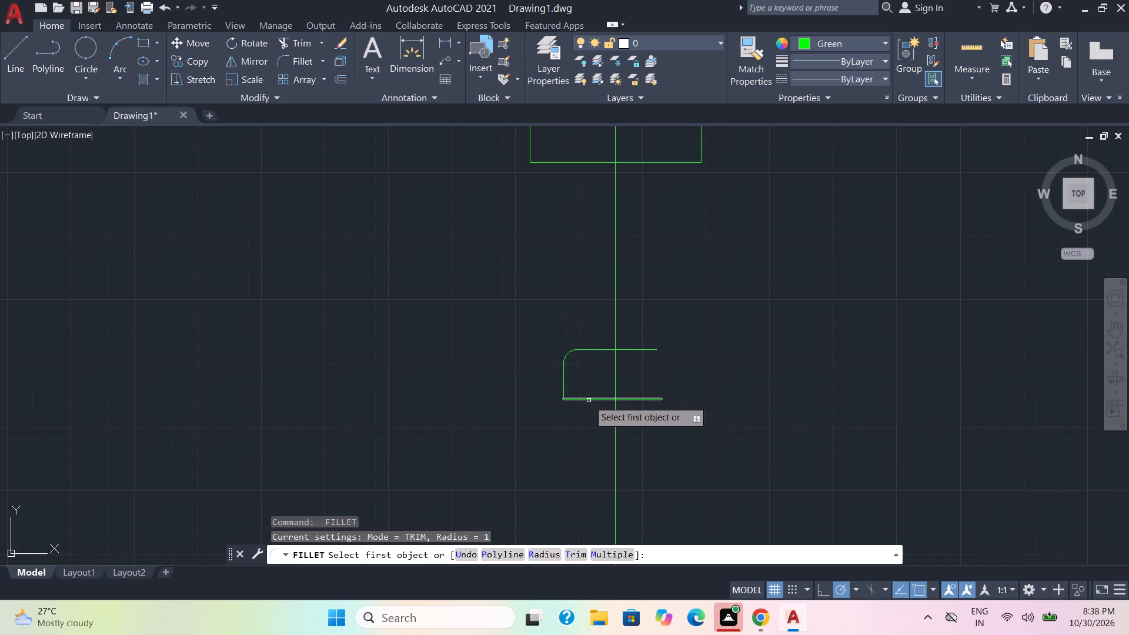
click(589, 400)
click(564, 379)
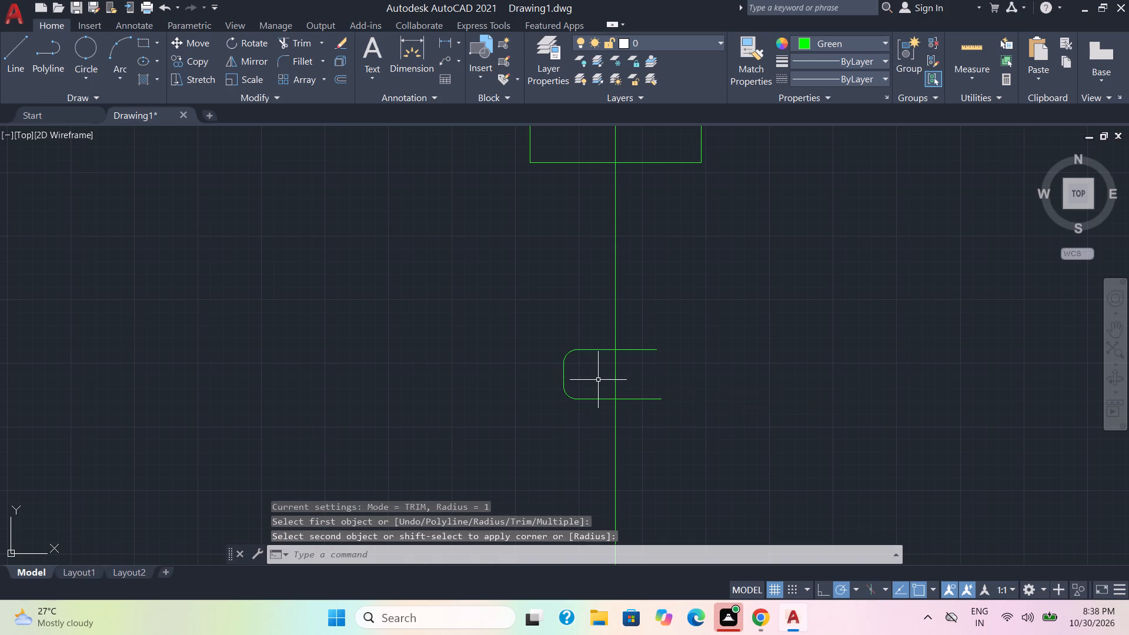
key(Escape)
Mirror the rounded bracket downward about its bottom horizontal line, keeping the source objects.
click(599, 412)
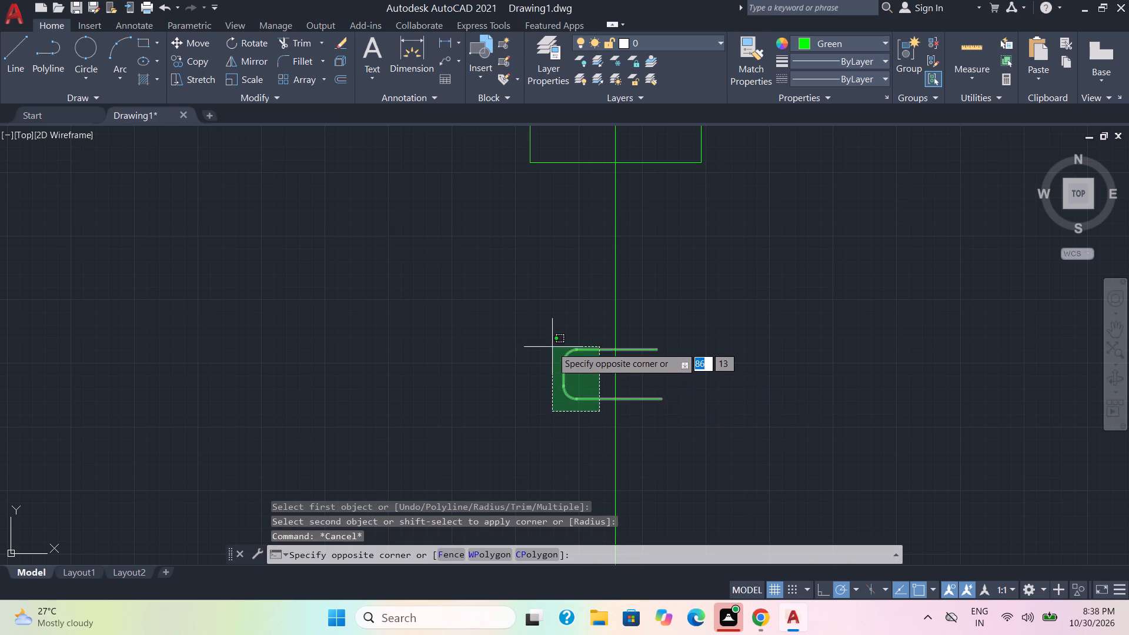
click(552, 343)
click(236, 59)
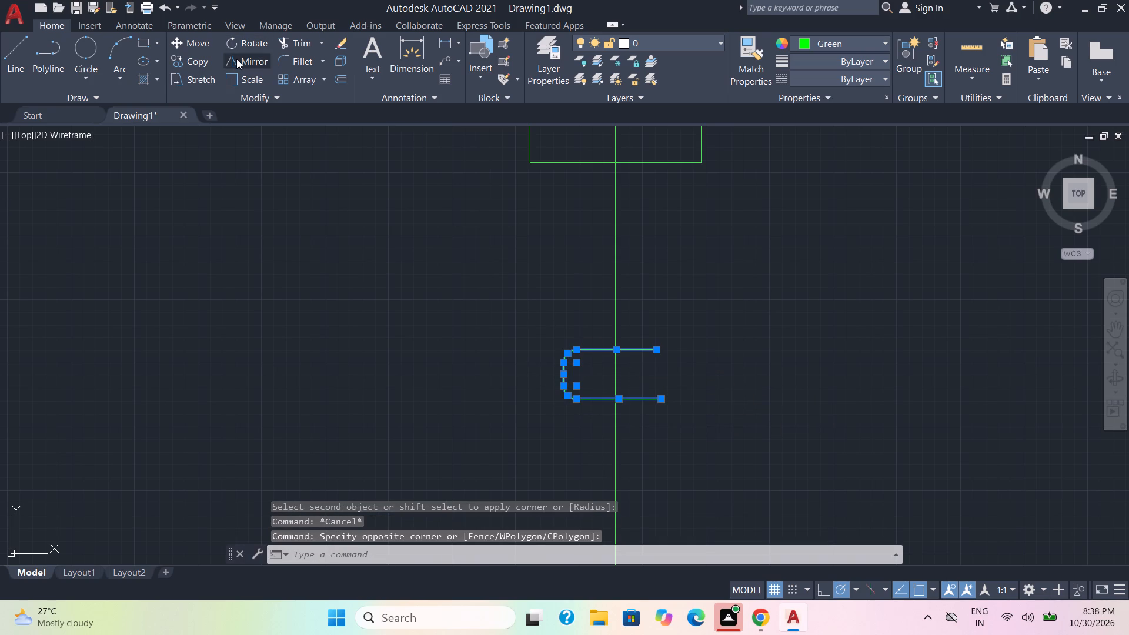
click(617, 401)
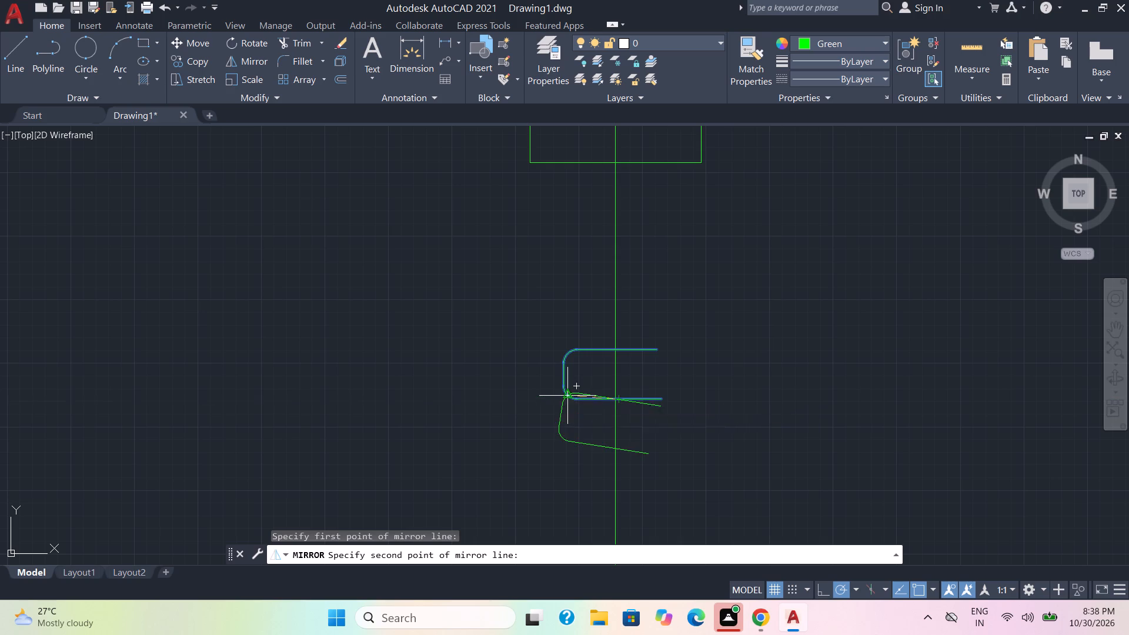
click(535, 405)
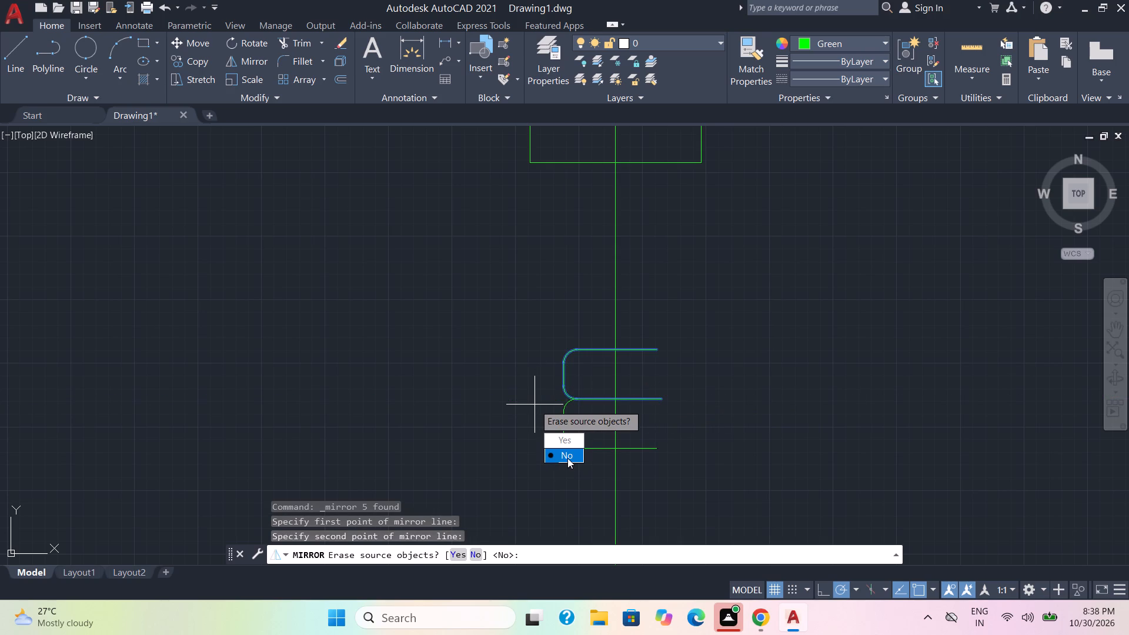
drag(567, 458, 535, 405)
Draw an enclosing rectangle about 73 units wide and 40 high around the three-circle branch, boxed switch and double-bracket symbols.
scroll(717, 407, down, 1)
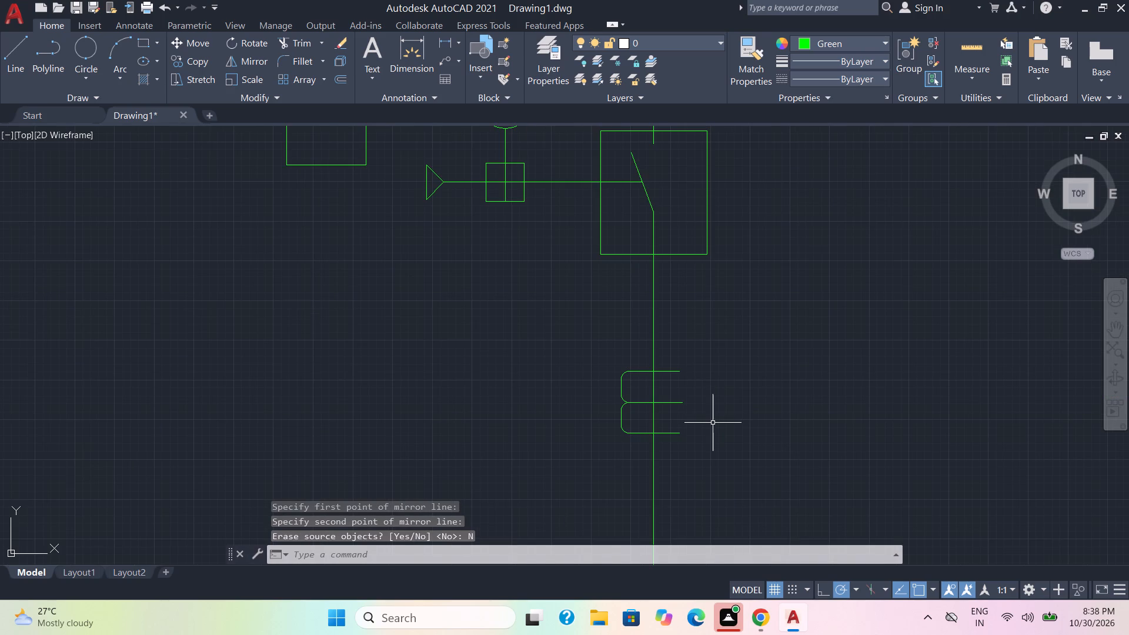
scroll(713, 423, down, 2)
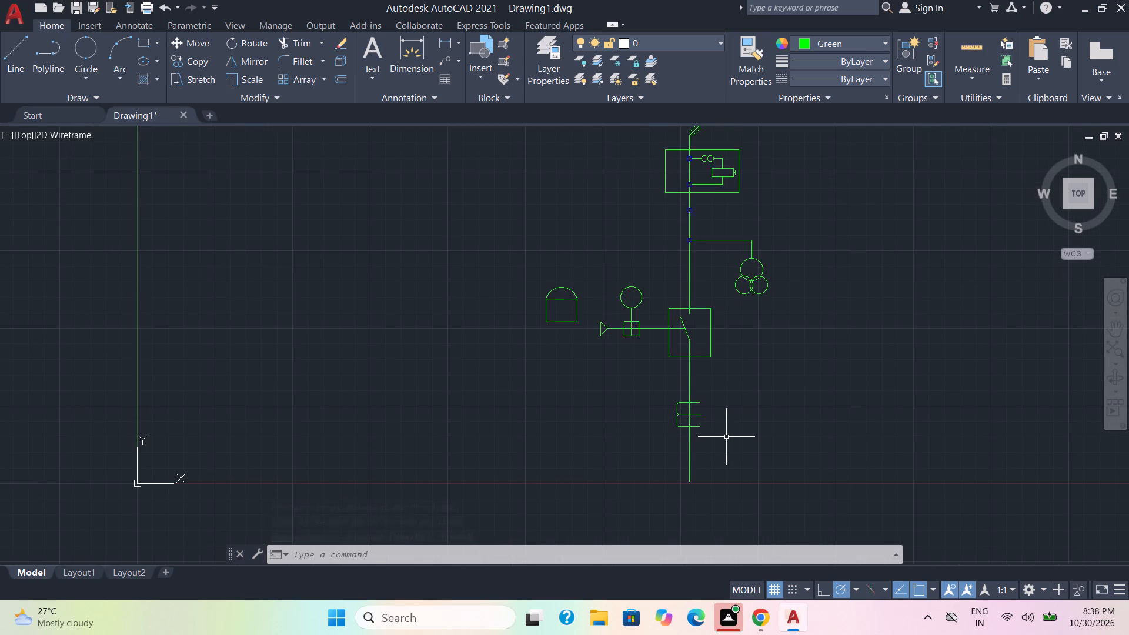
middle_drag(726, 437, 573, 413)
scroll(576, 416, down, 1)
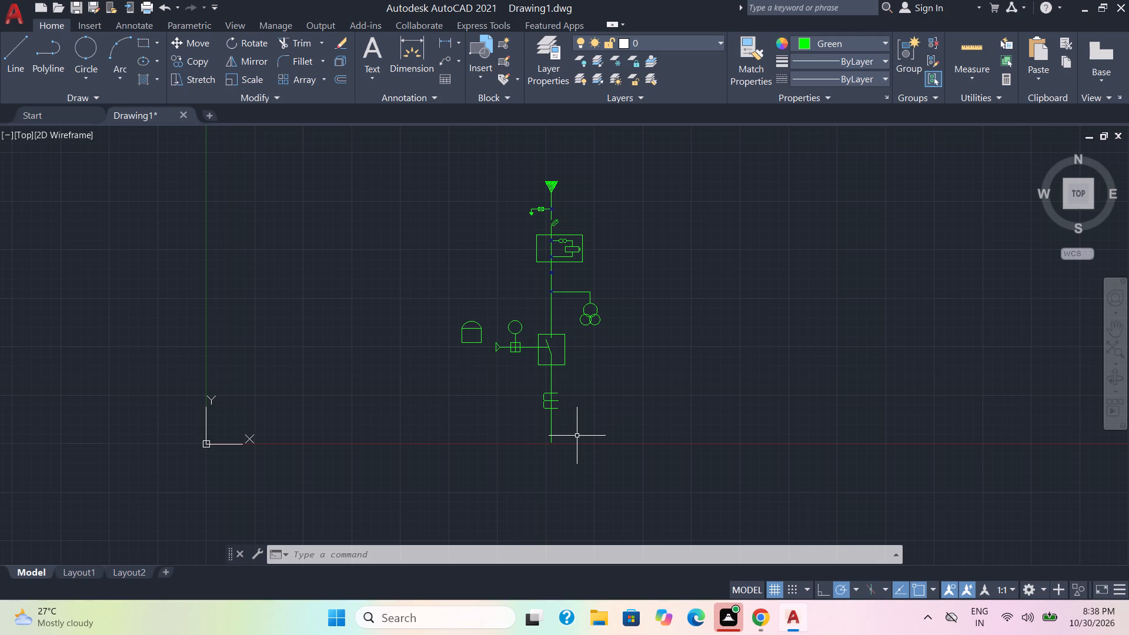
click(142, 43)
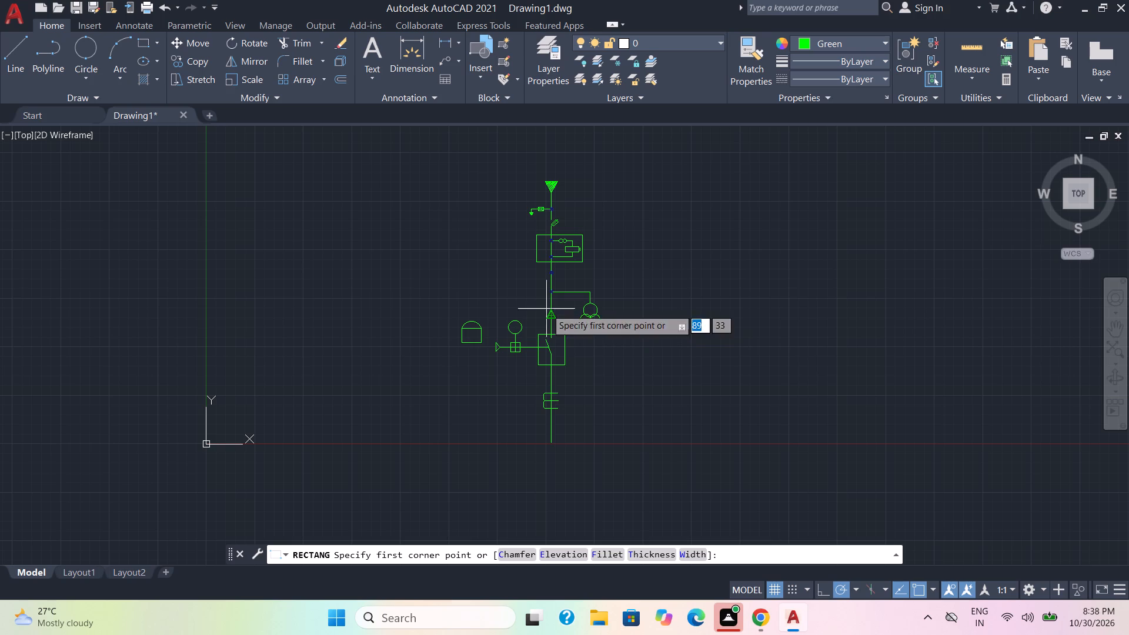
scroll(555, 281, up, 3)
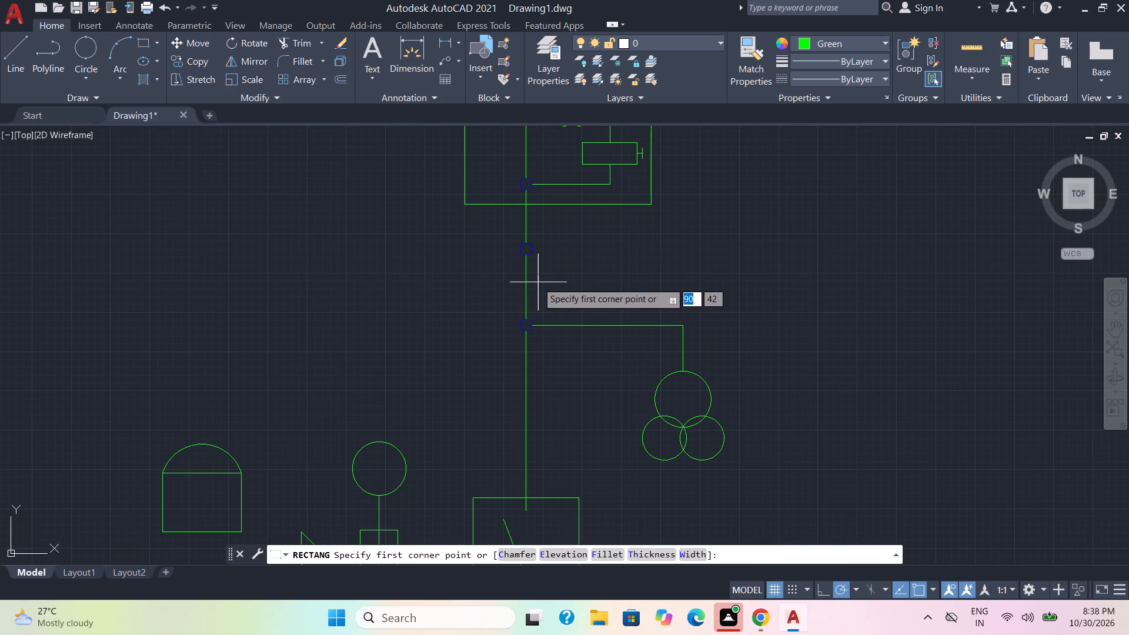
scroll(129, 280, down, 2)
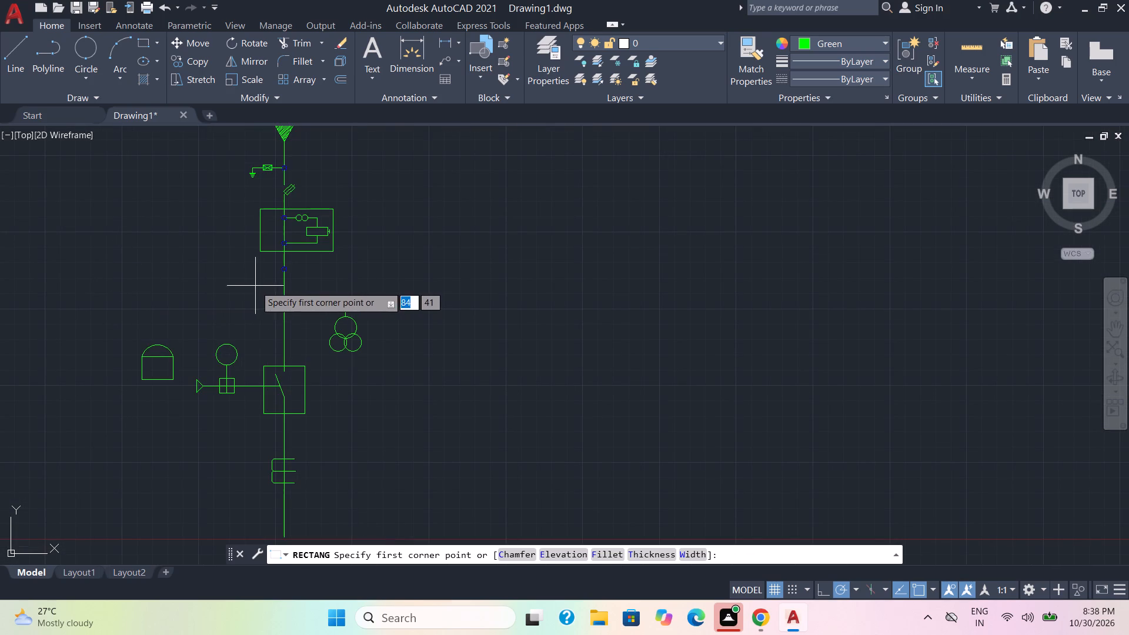
middle_drag(76, 286, 226, 283)
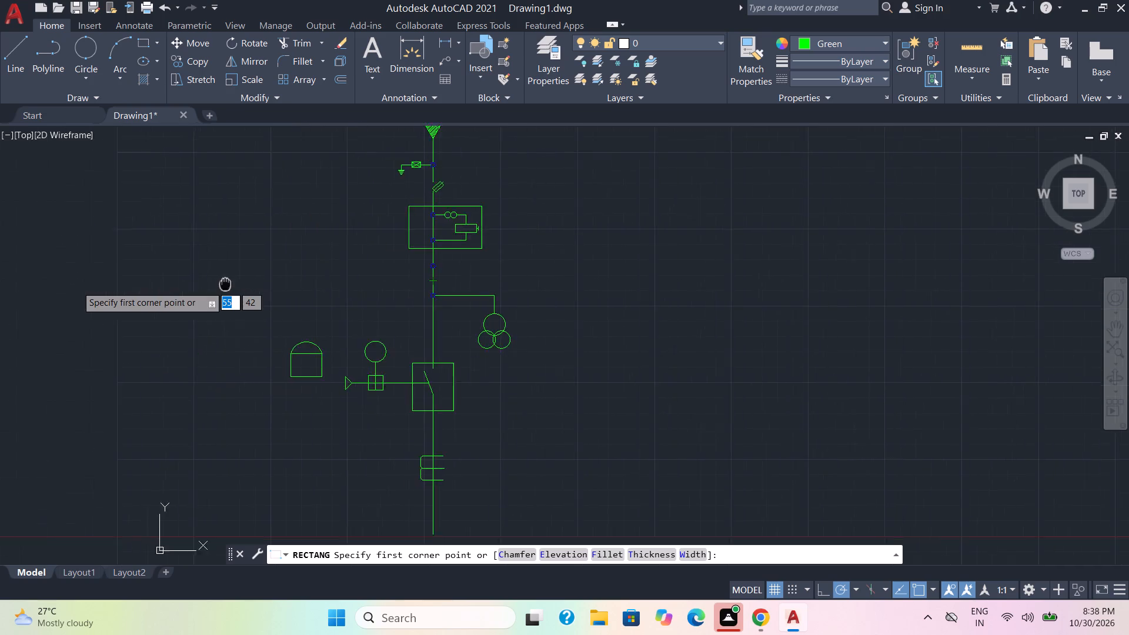
middle_drag(226, 283, 260, 196)
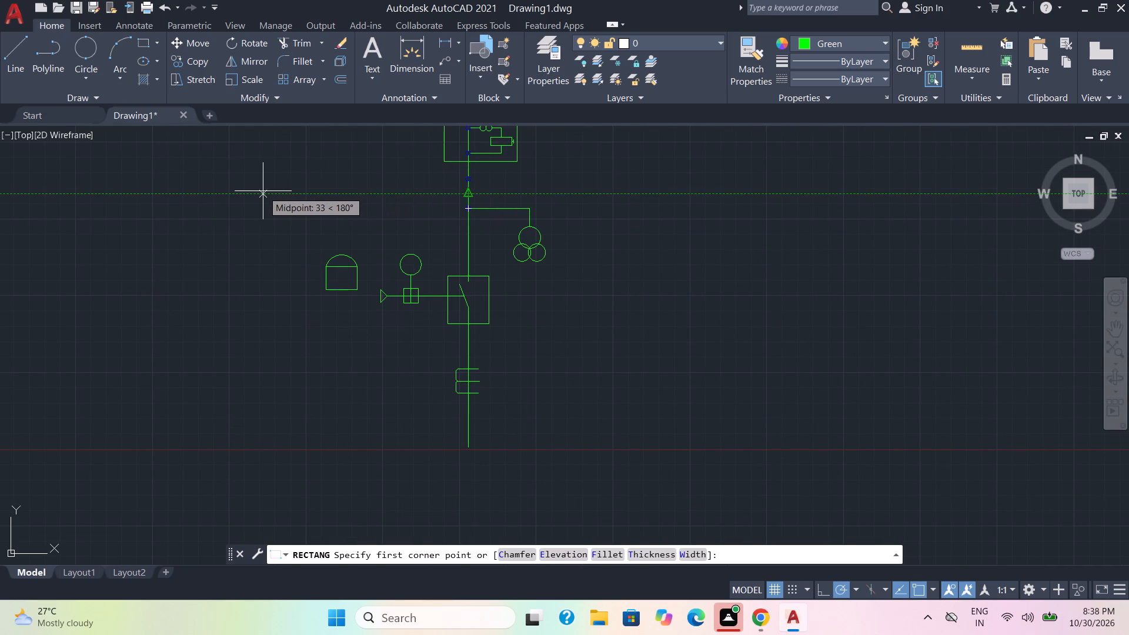
click(264, 191)
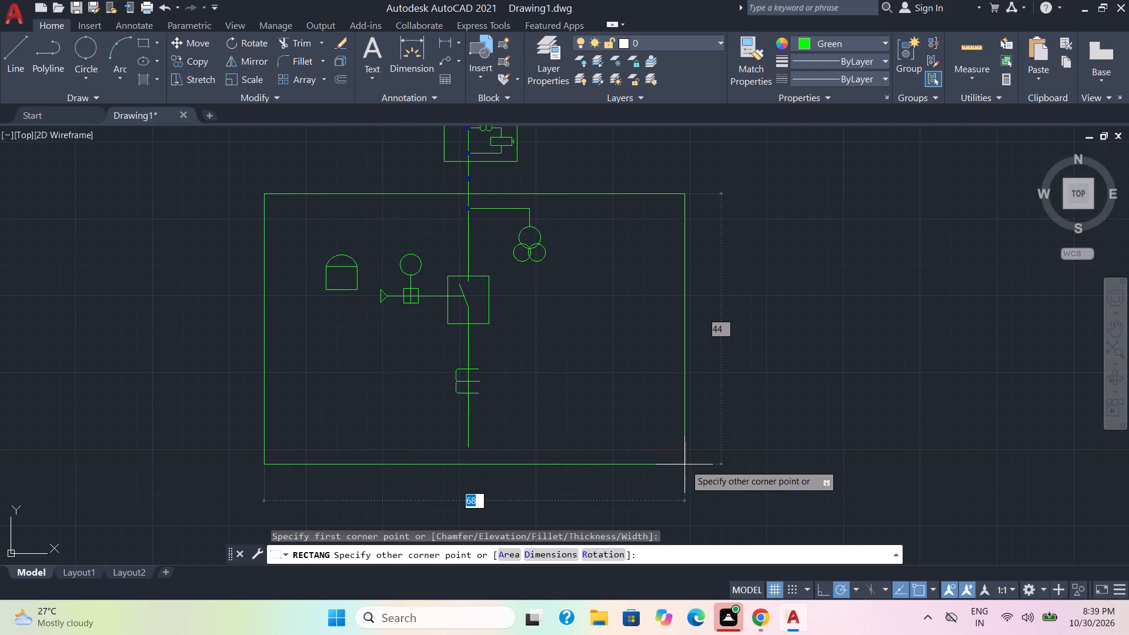
click(710, 440)
Draw a vertical line about 10 units long downward from the main line's lower end, below the large rectangle.
scroll(671, 437, down, 1)
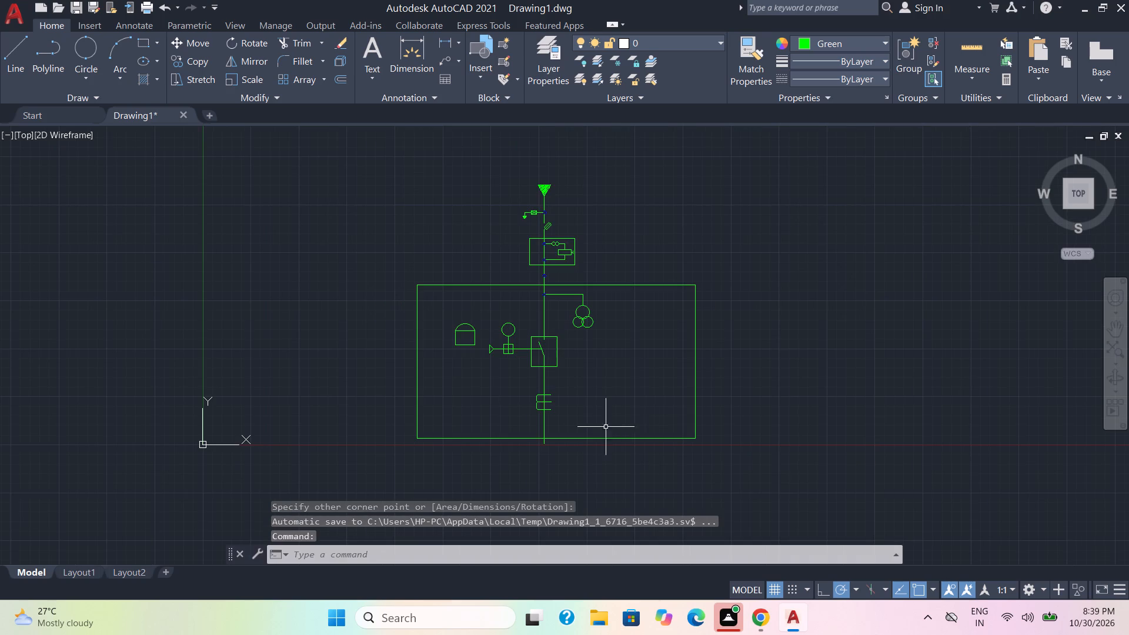
middle_drag(634, 416, 634, 406)
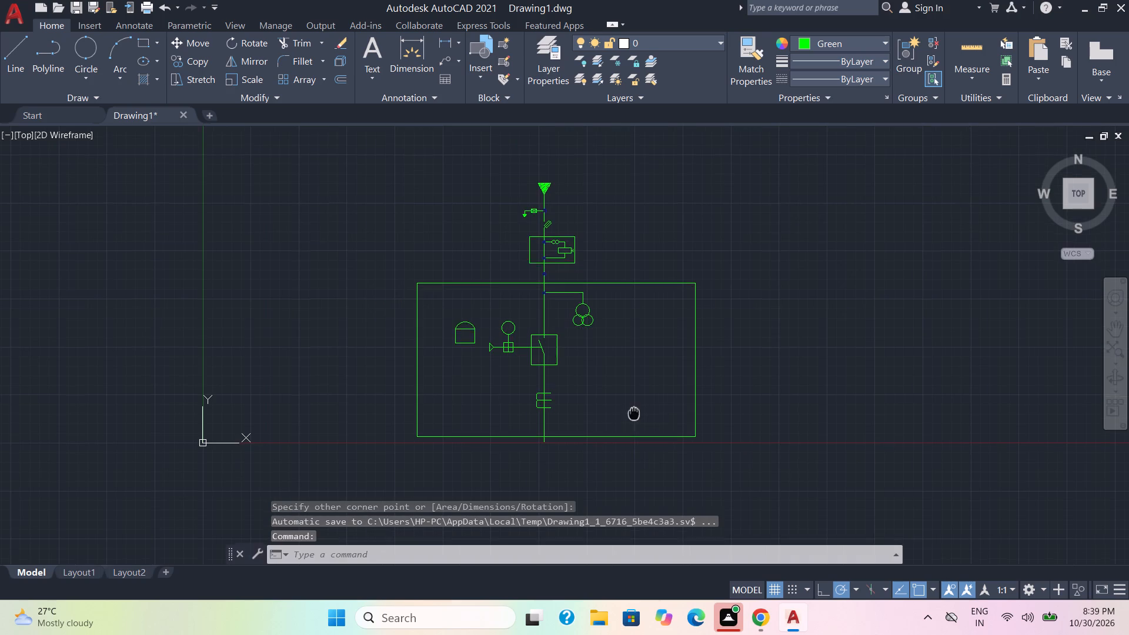
middle_drag(634, 406, 649, 321)
scroll(525, 283, up, 1)
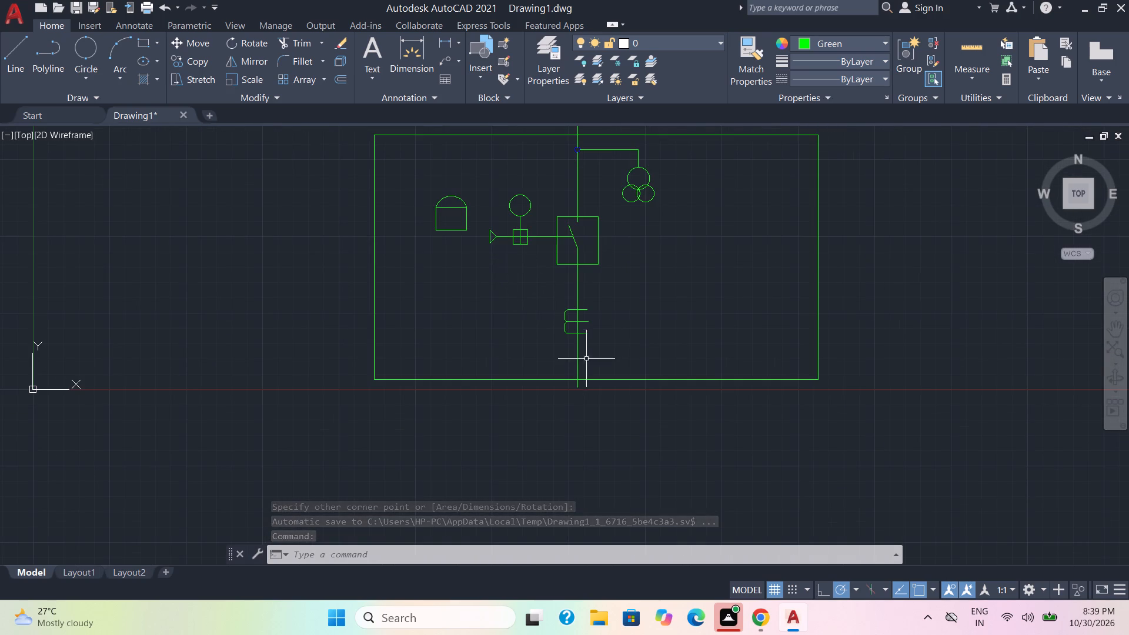
click(15, 59)
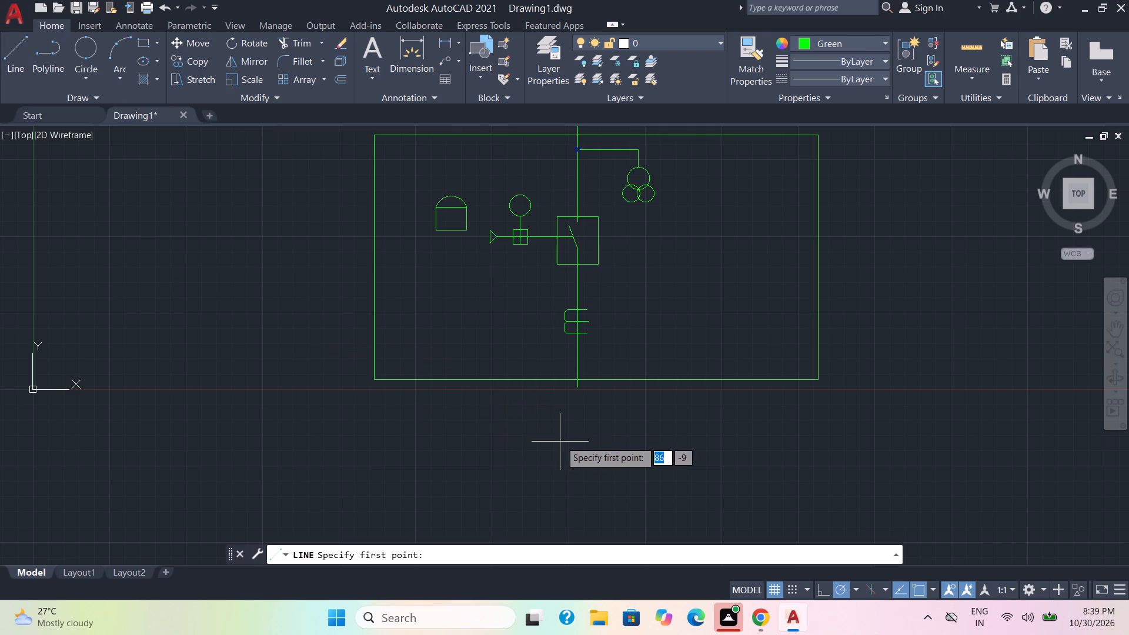
click(580, 386)
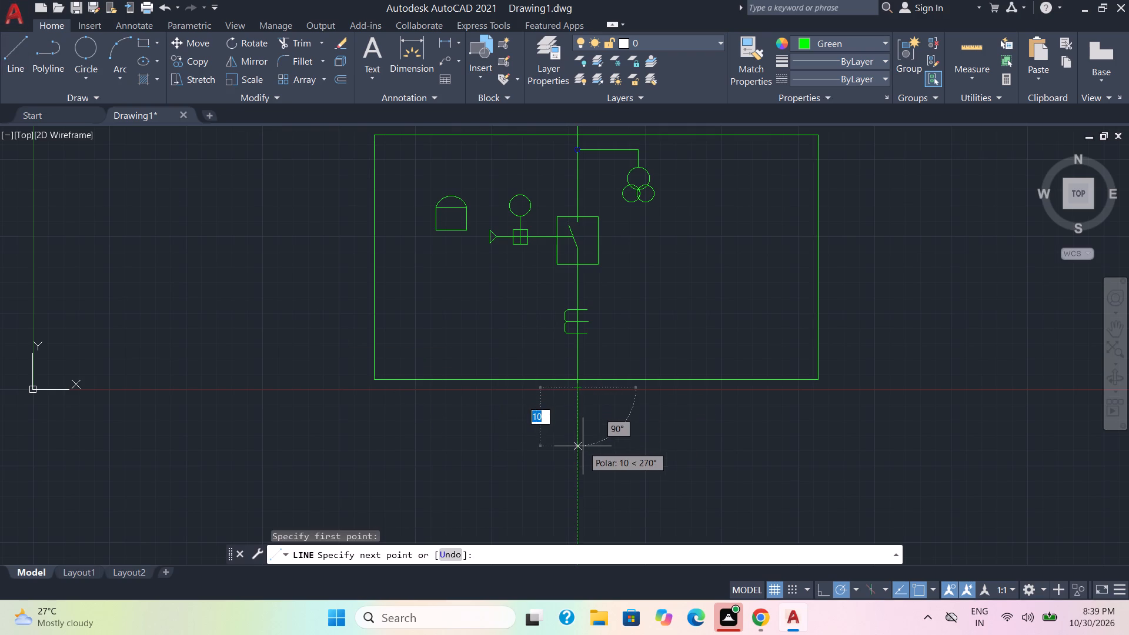
click(583, 446)
key(Escape)
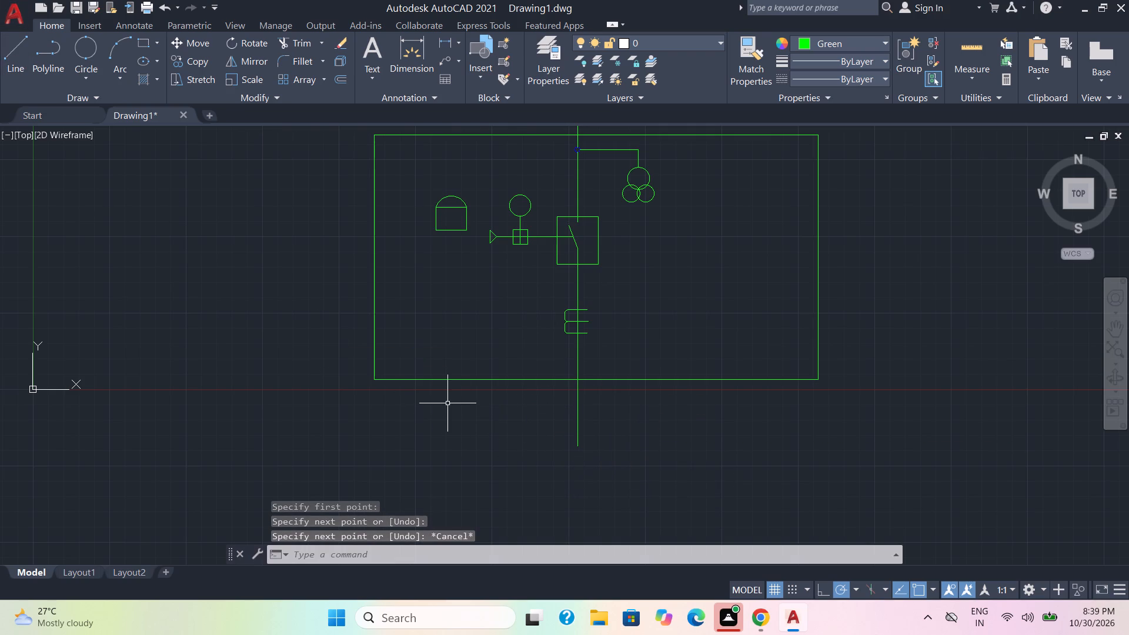
Copy the small triangle beside the boxed switch by its tip to the lower end of the main vertical line.
scroll(478, 226, up, 1)
click(500, 258)
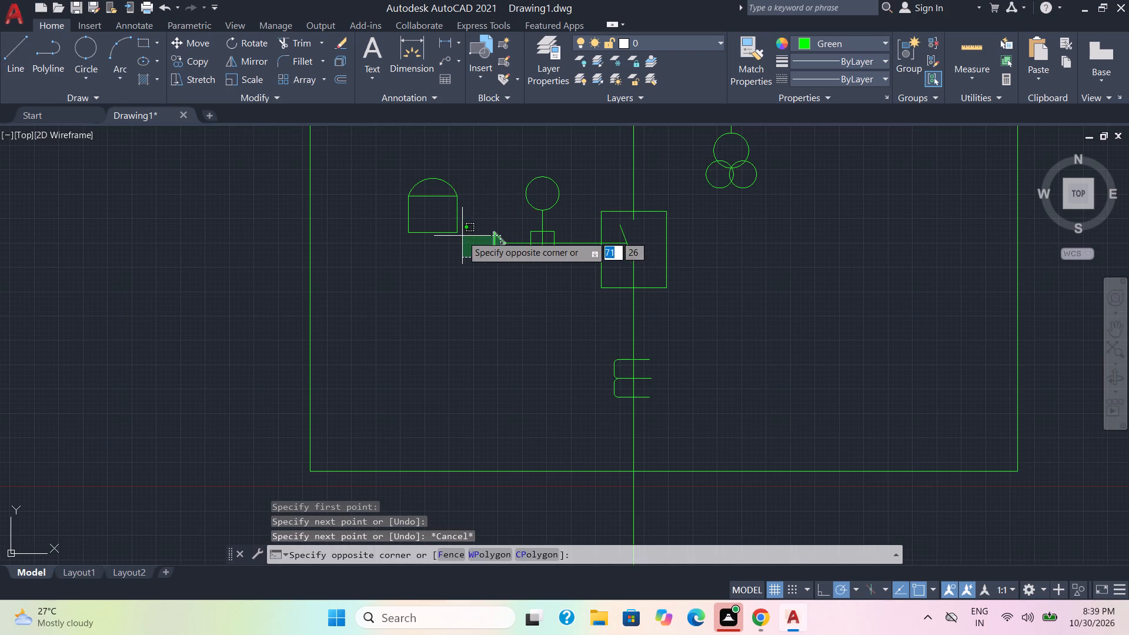
click(462, 236)
click(205, 64)
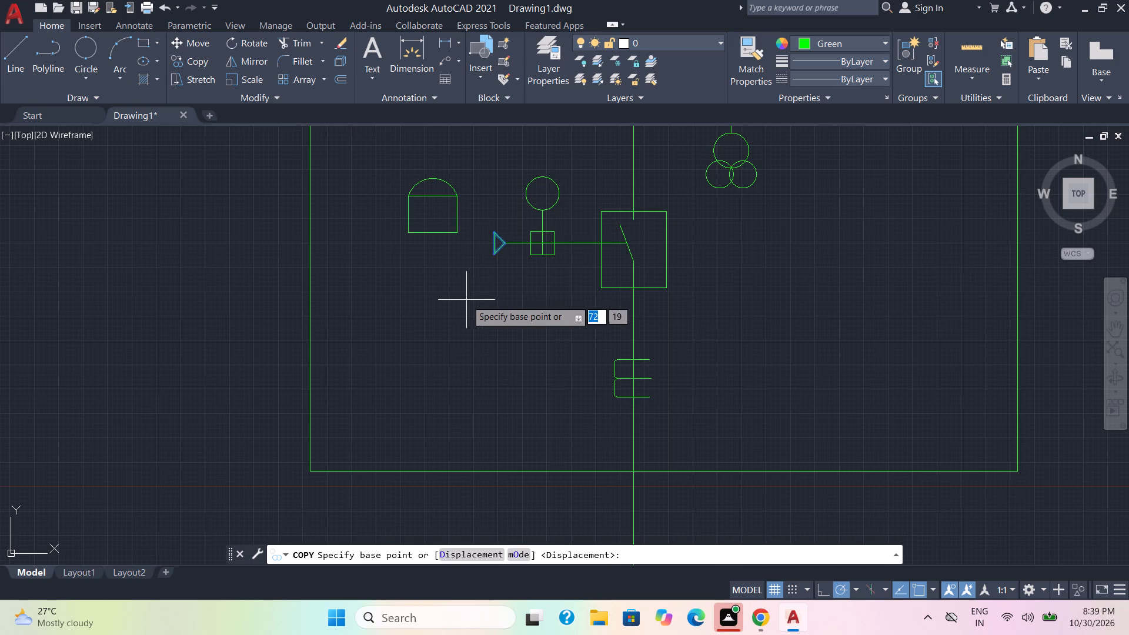
click(505, 244)
scroll(537, 405, down, 2)
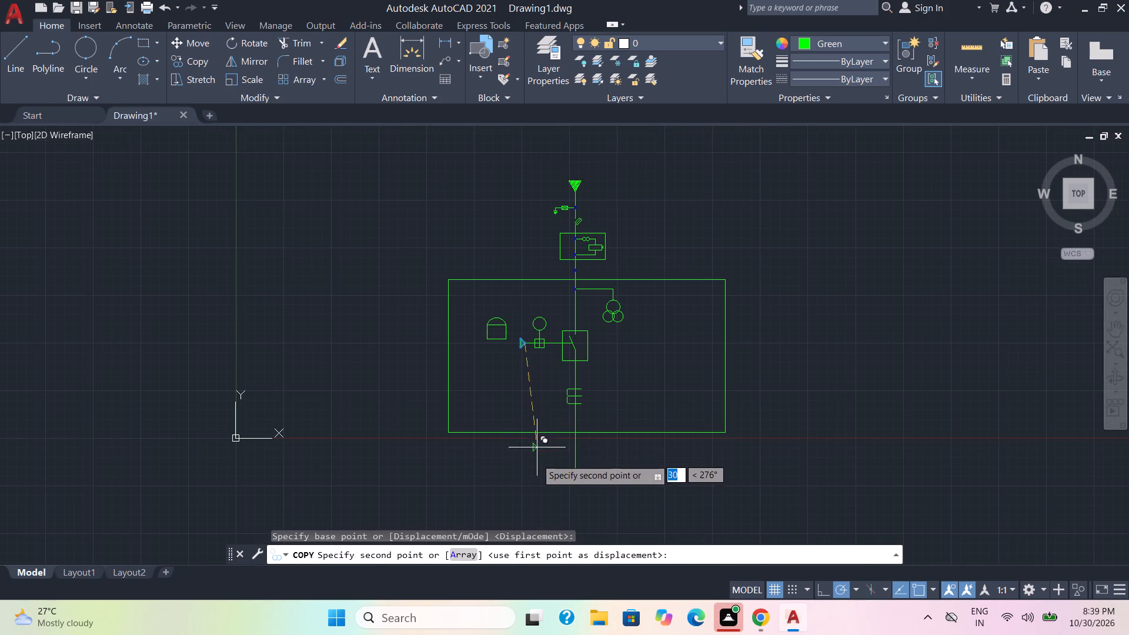
scroll(572, 475, up, 2)
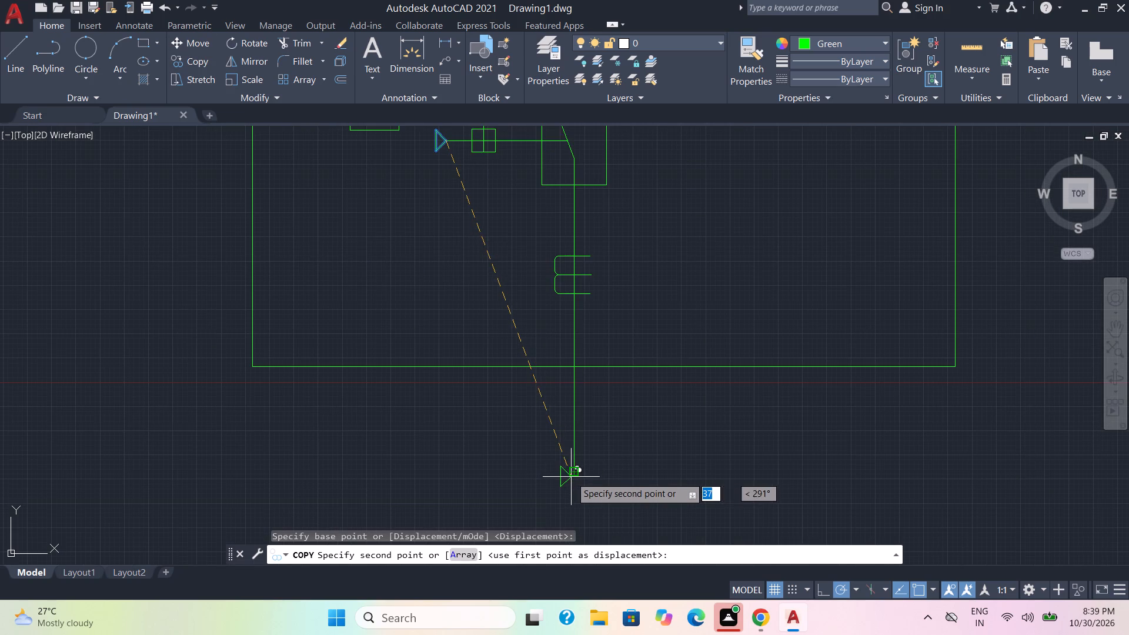
scroll(571, 477, up, 3)
click(572, 456)
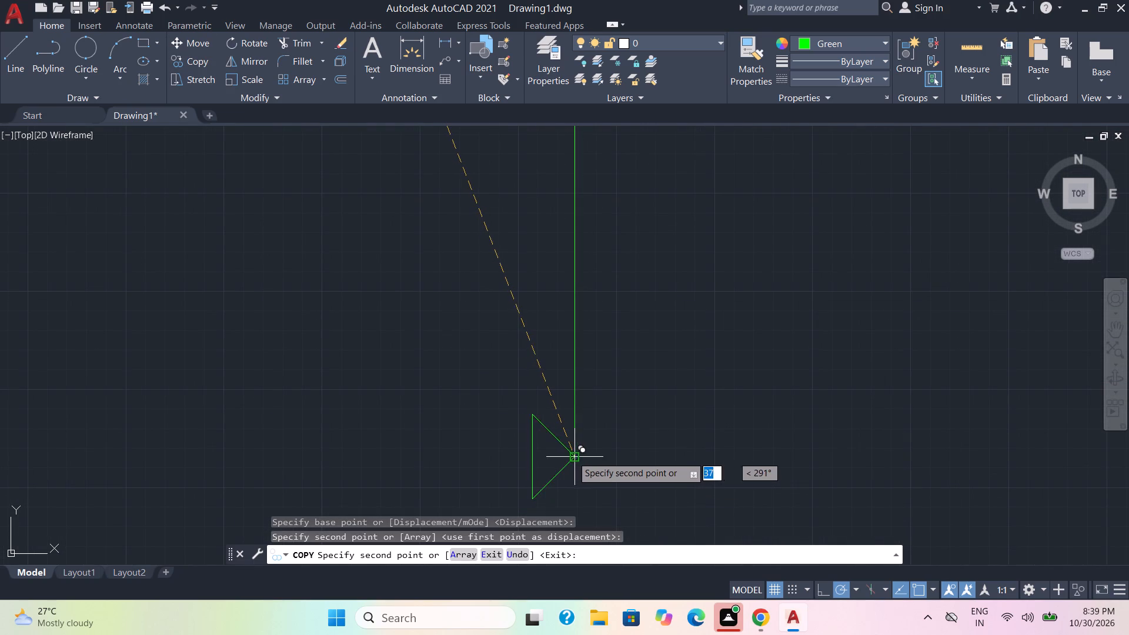
key(Escape)
Scale the copied triangle up by a factor of about 2 from its tip on the line's end.
scroll(602, 479, down, 1)
middle_drag(602, 479, 598, 377)
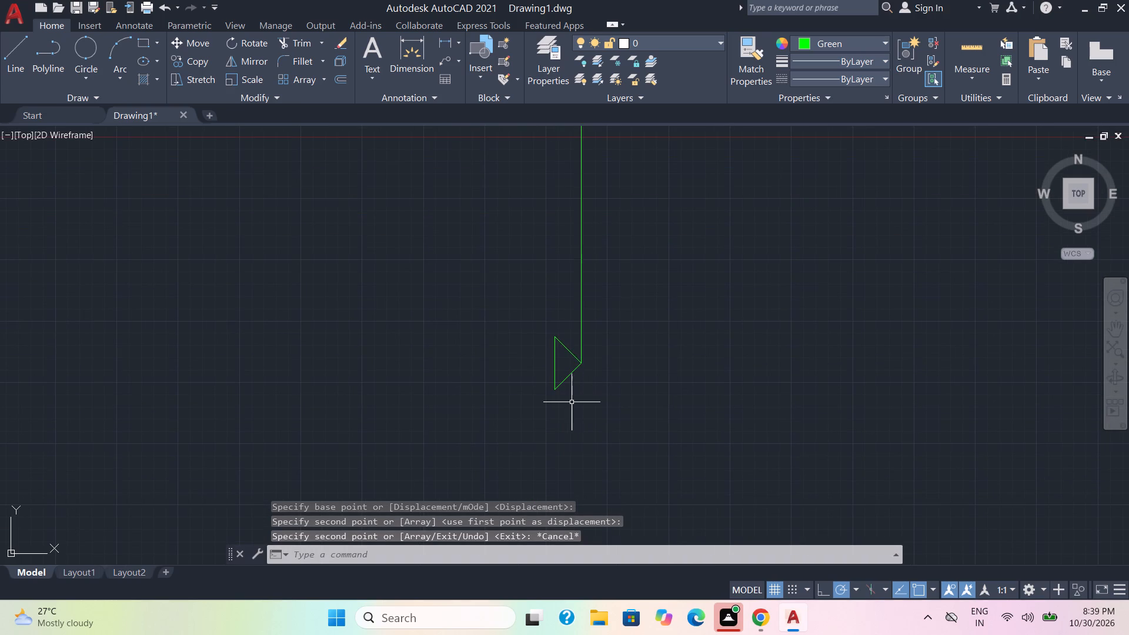
scroll(566, 402, down, 2)
click(570, 412)
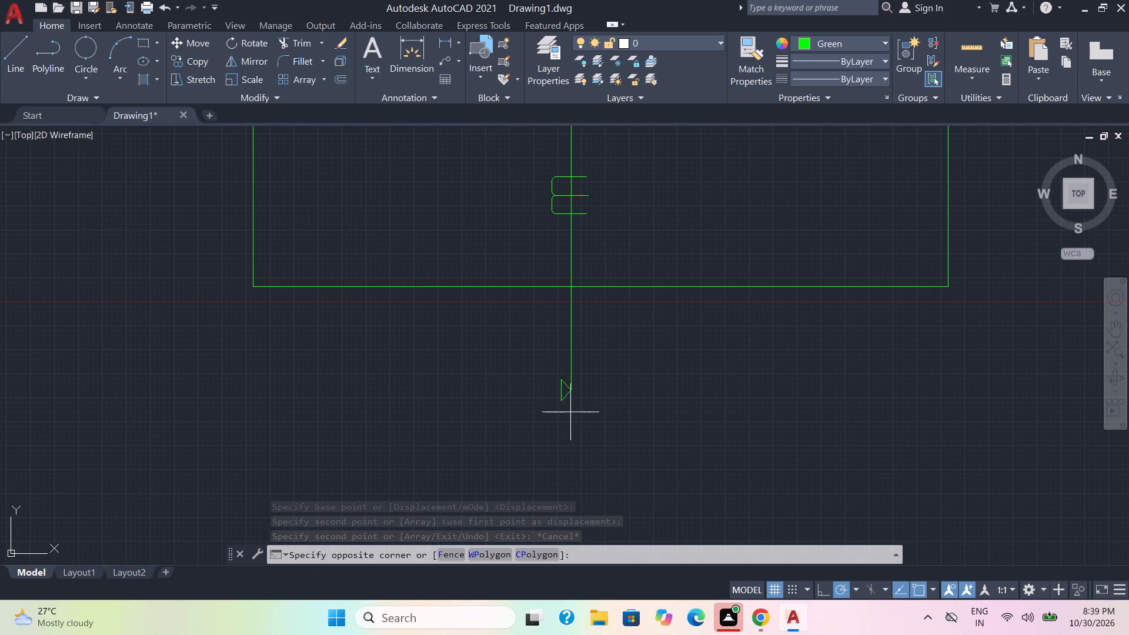
click(543, 393)
scroll(573, 396, up, 3)
click(540, 365)
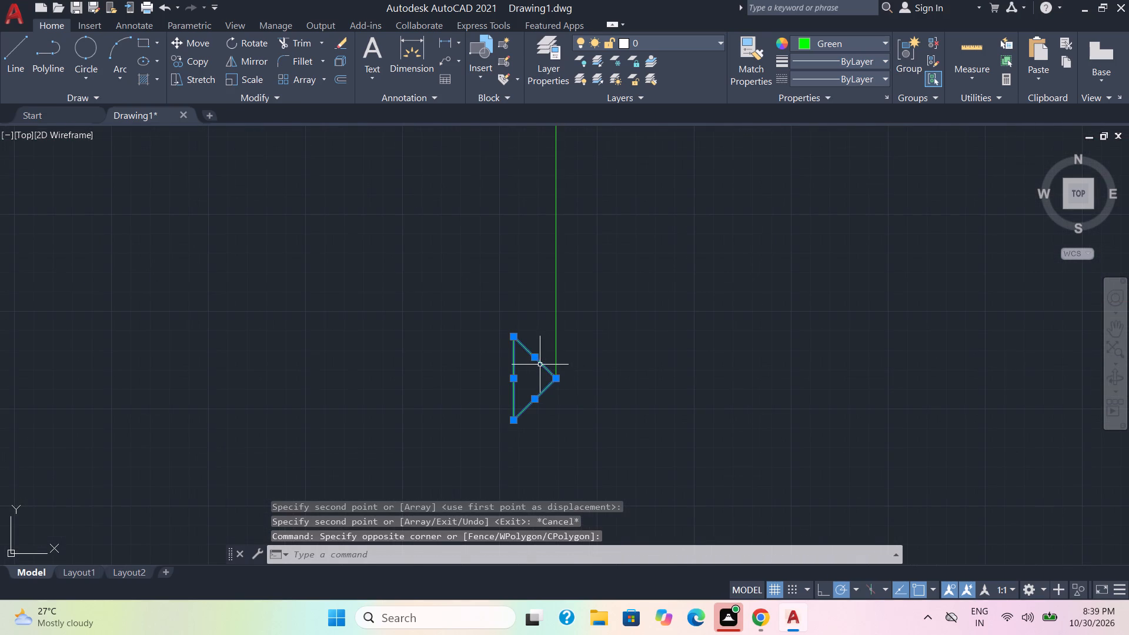
scroll(579, 397, down, 3)
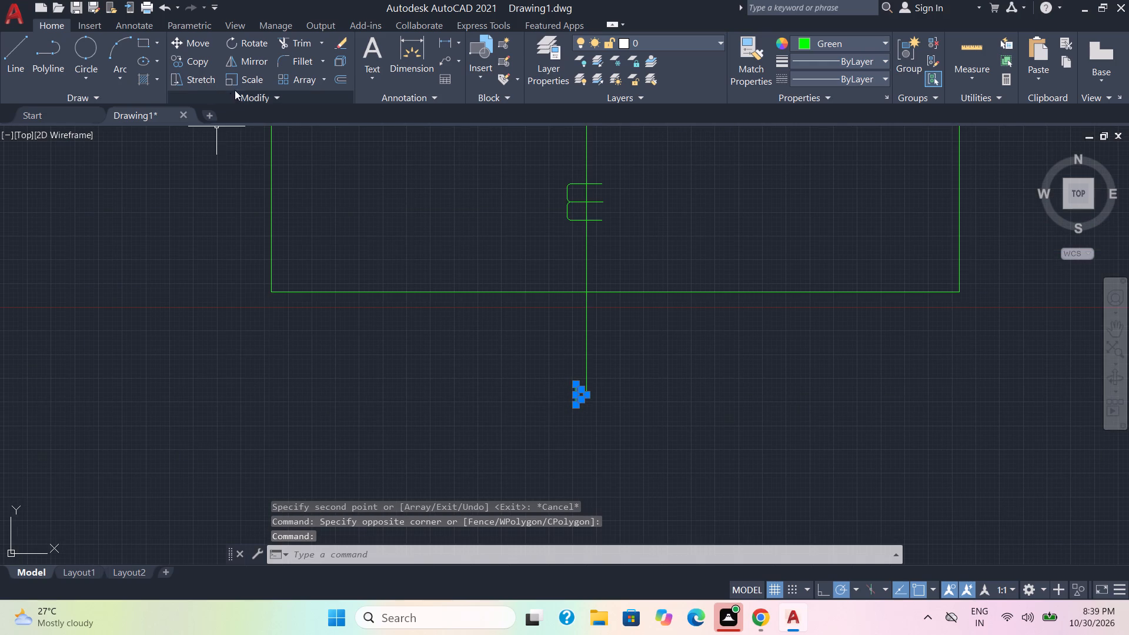
click(239, 80)
click(586, 395)
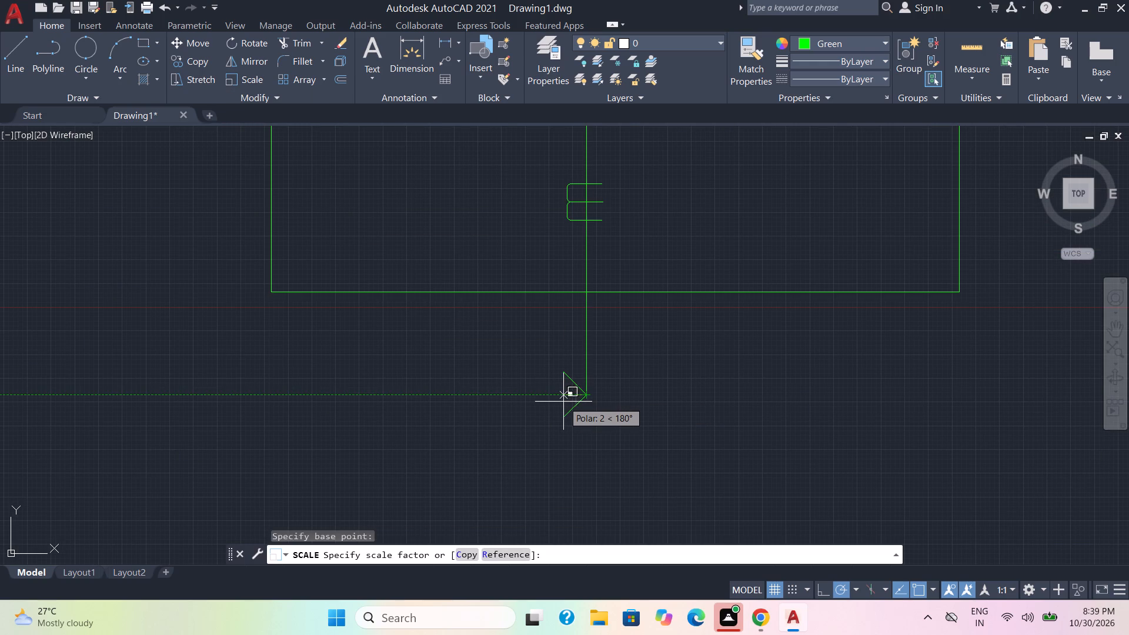
click(563, 402)
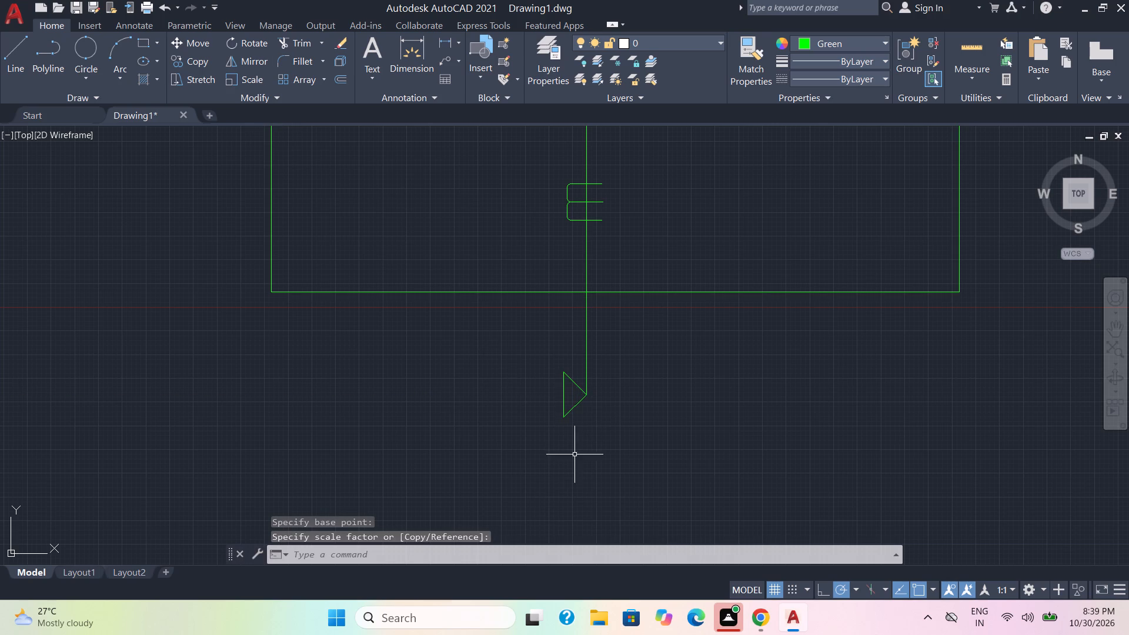
Mirror the enlarged triangle about the vertical line through its tip, keeping the source to form a bow-tie symbol.
click(574, 443)
click(555, 368)
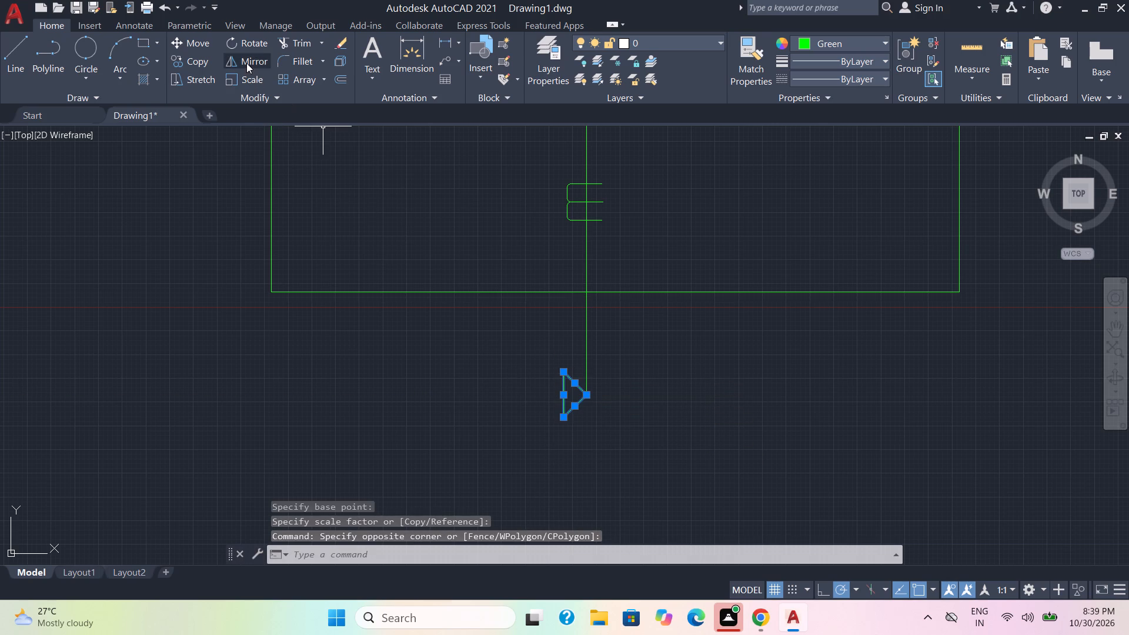
click(246, 63)
click(588, 396)
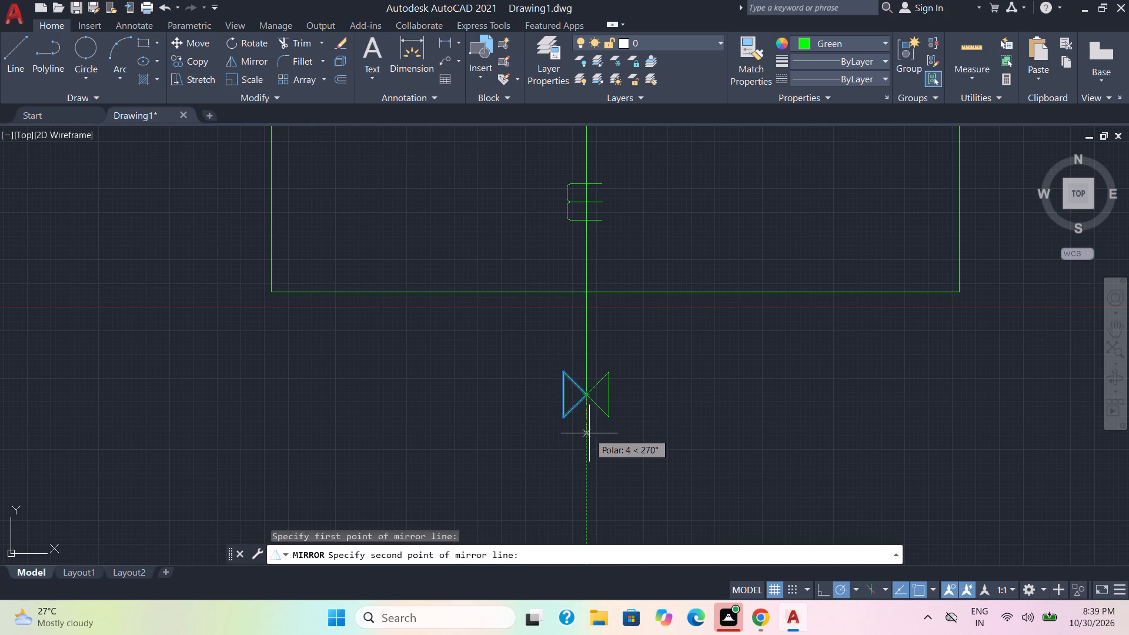
click(589, 449)
drag(617, 497, 589, 449)
scroll(699, 390, down, 2)
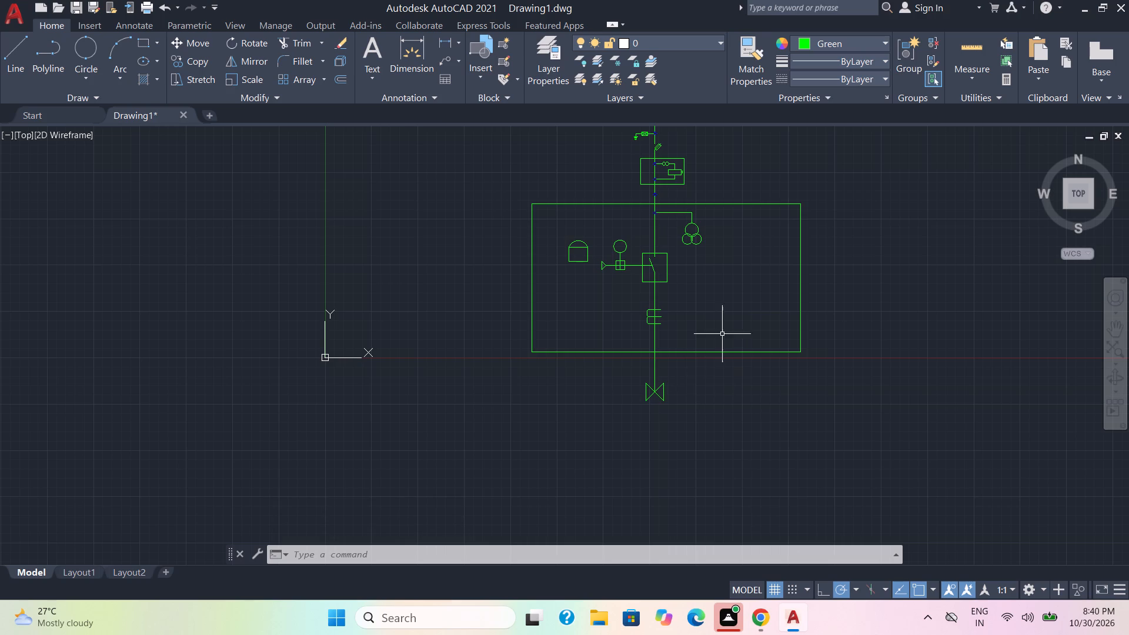
Draw a two-point circle about 4 units in diameter inside the large rectangle, directly below the small crossed square beside the switch.
scroll(724, 306, down, 1)
scroll(724, 309, up, 2)
middle_drag(724, 309, 709, 452)
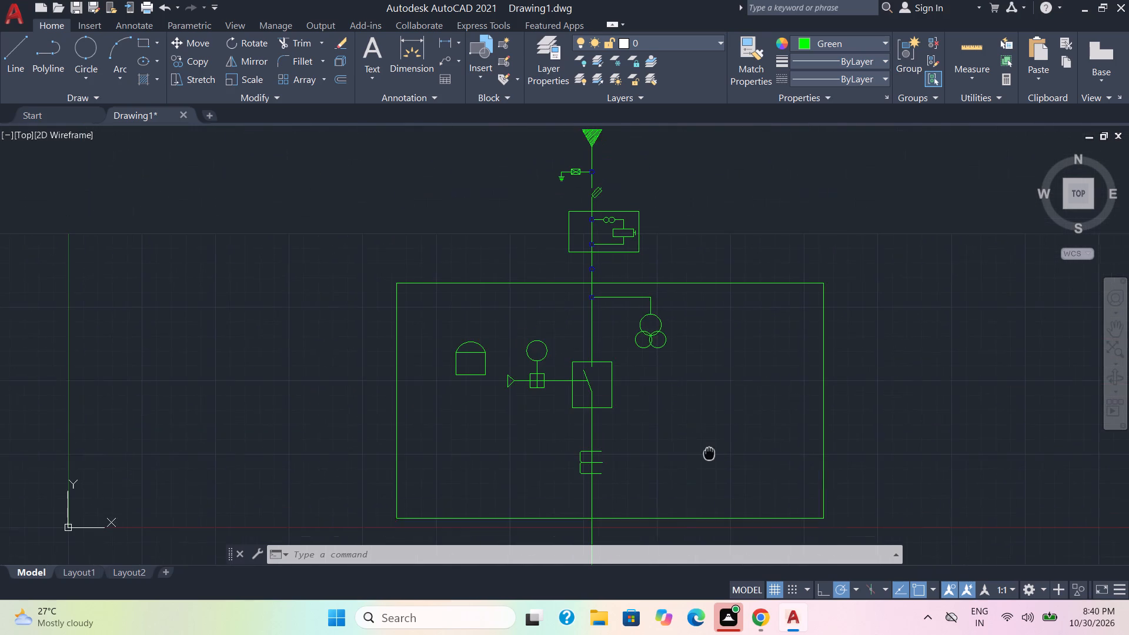
middle_drag(709, 452, 707, 460)
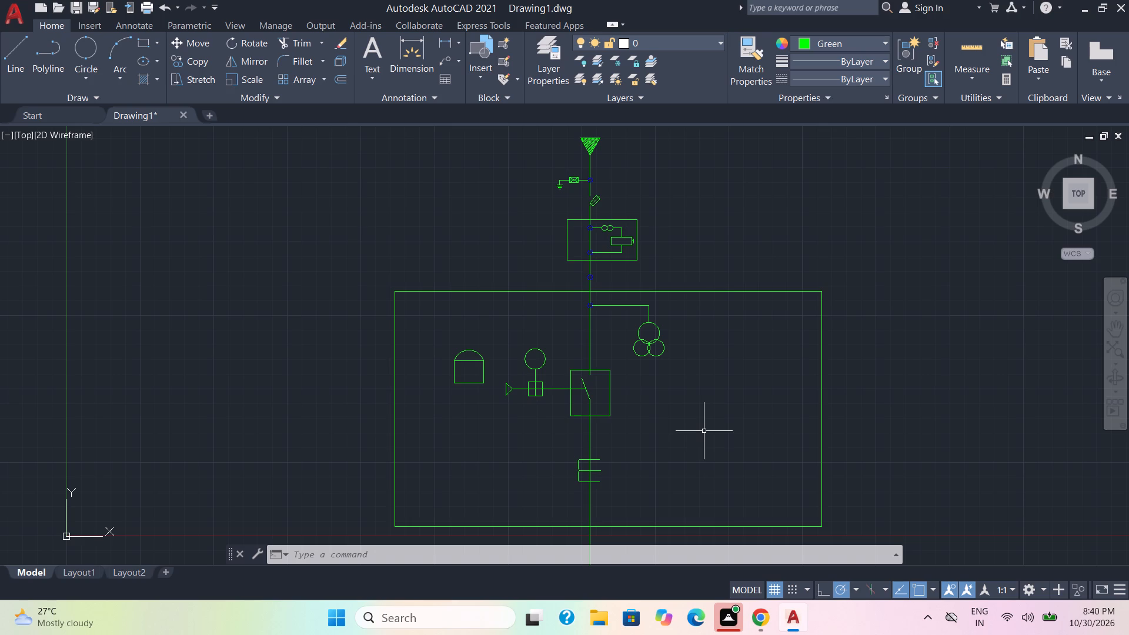
middle_drag(704, 430, 782, 268)
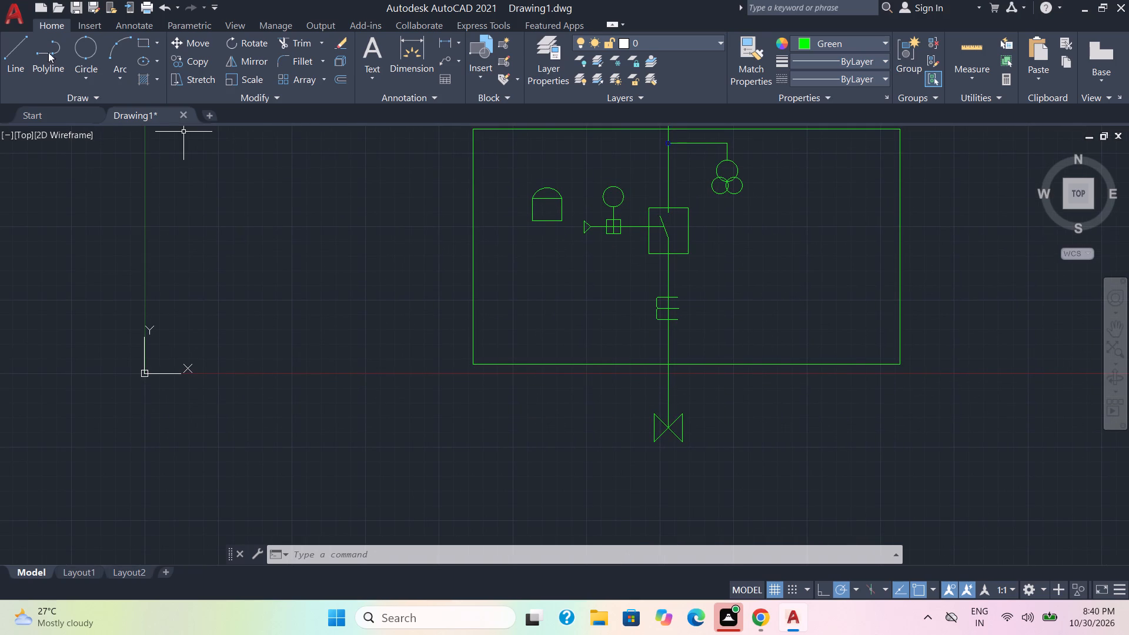
click(88, 47)
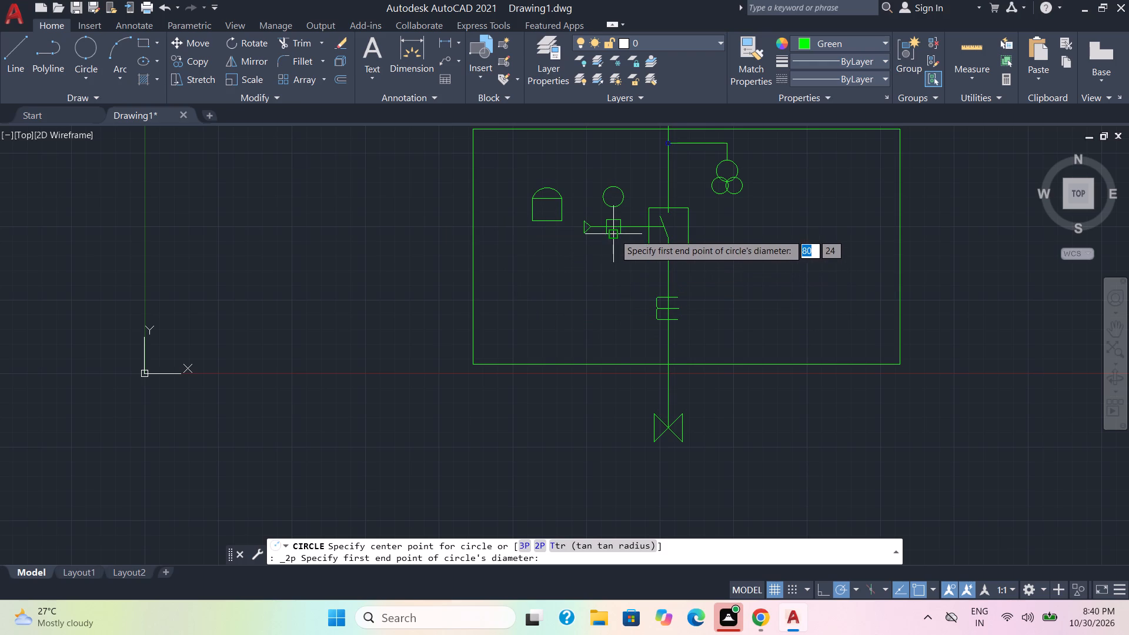
click(613, 285)
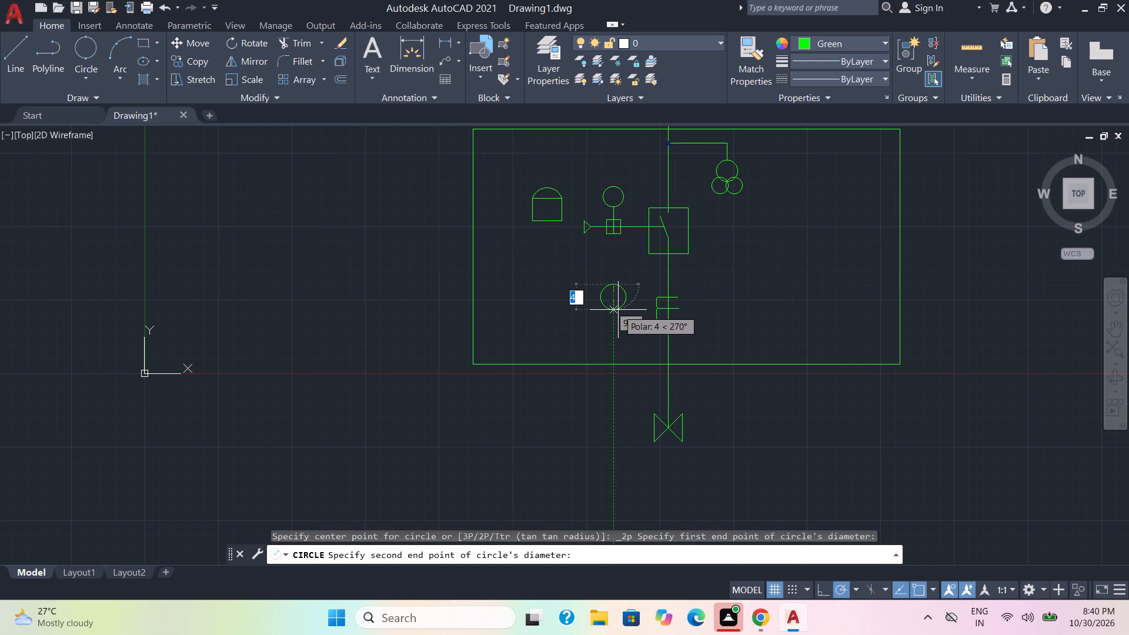
click(618, 310)
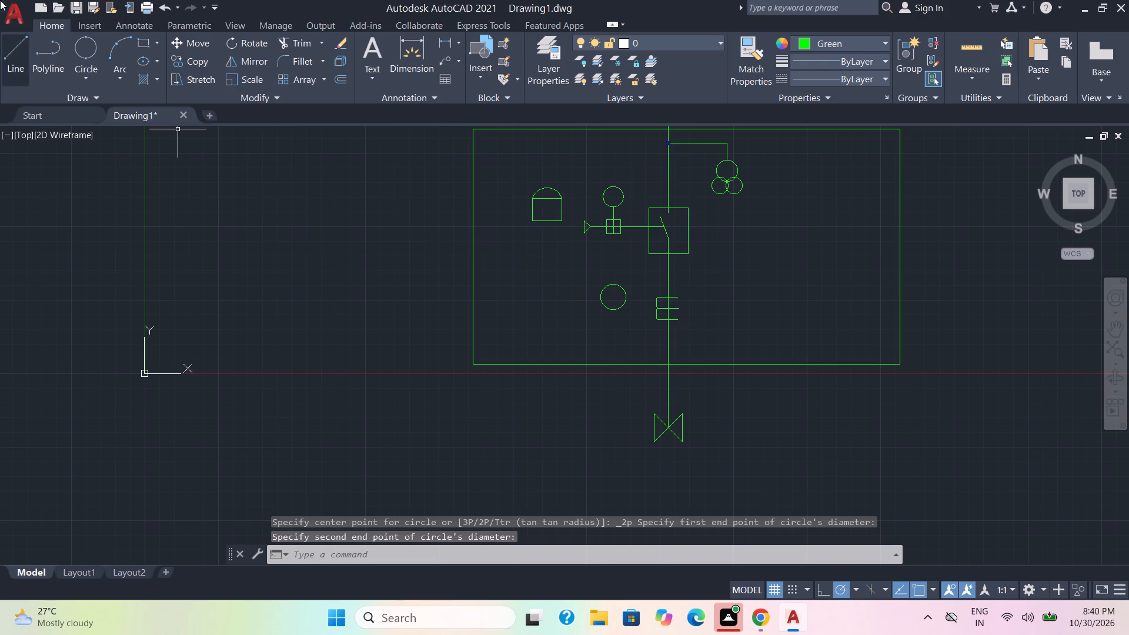
Draw a line from the new circle's centre outward at 135°, extending past the circle's edge.
click(11, 50)
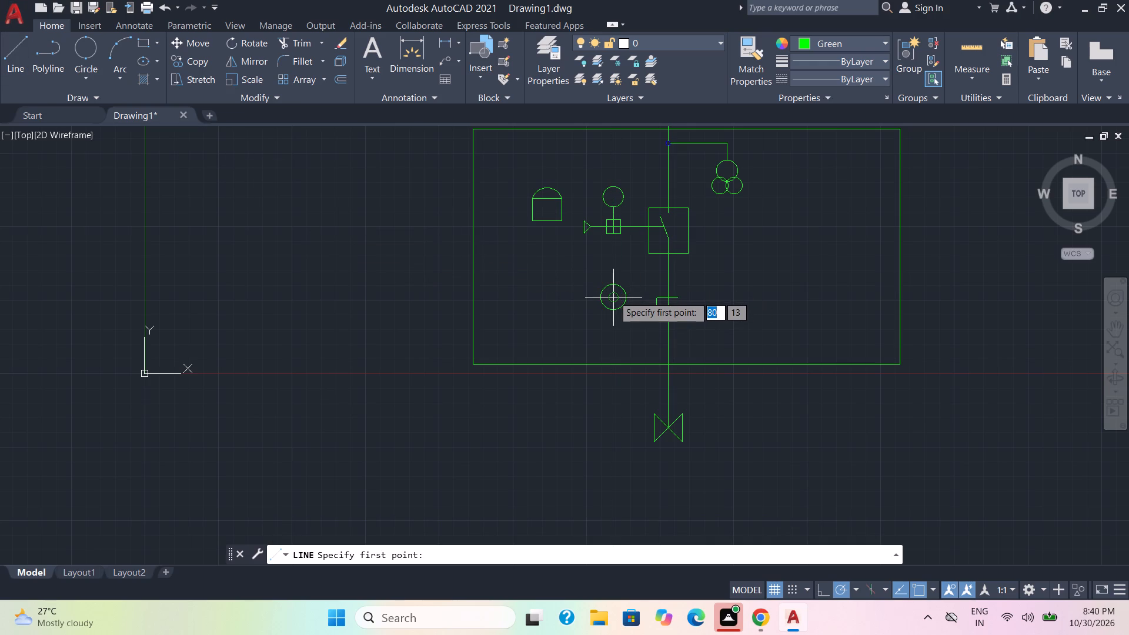
scroll(613, 296, up, 2)
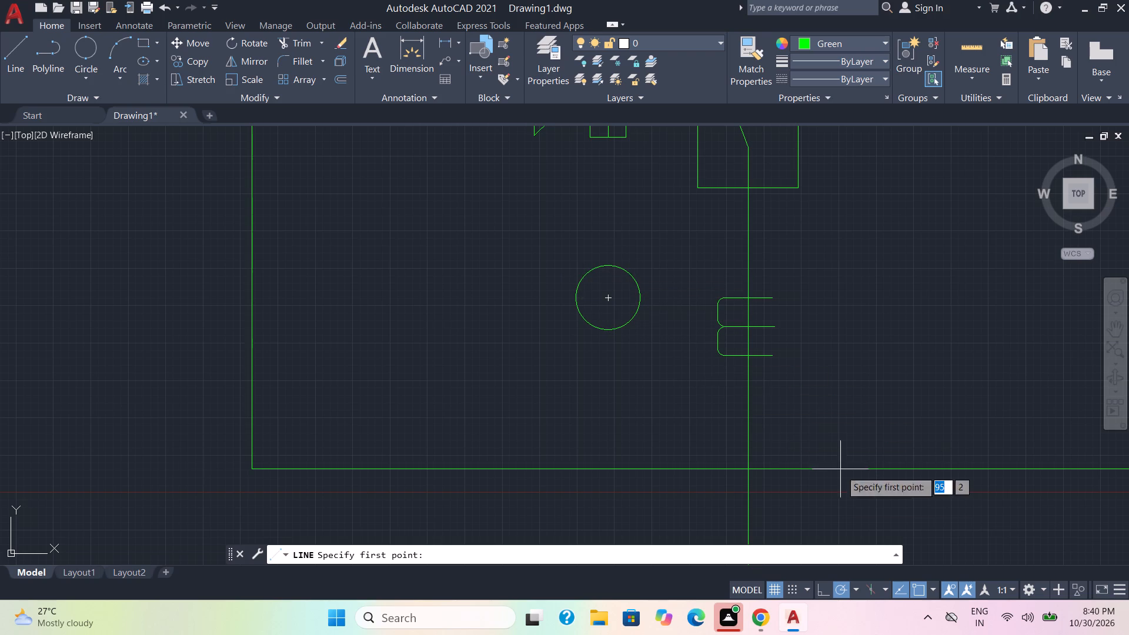
click(857, 589)
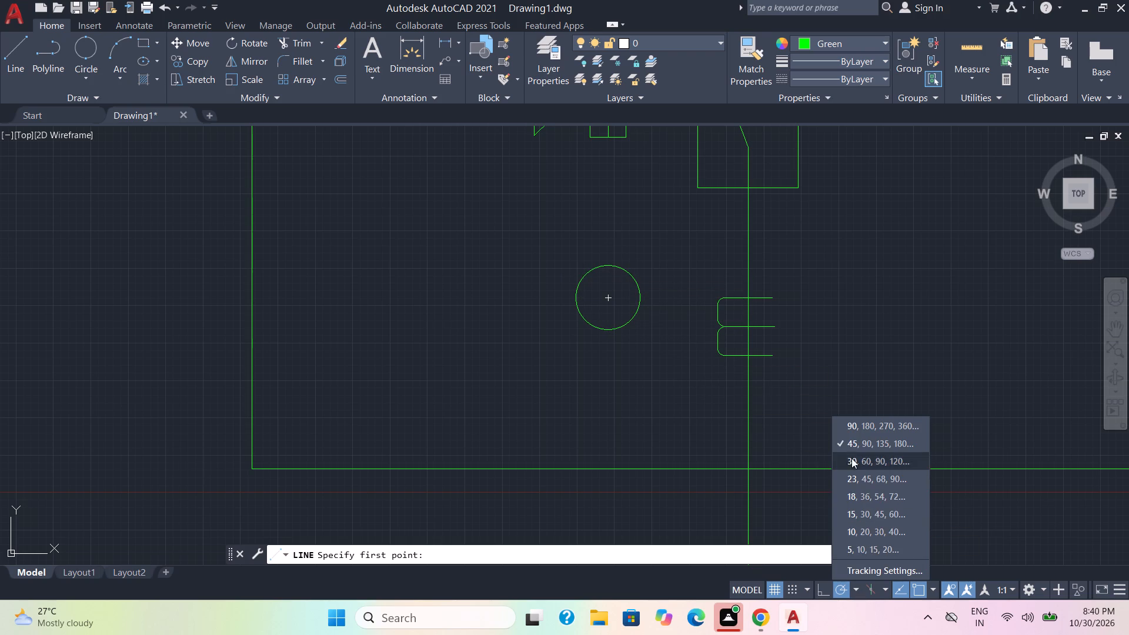
click(856, 441)
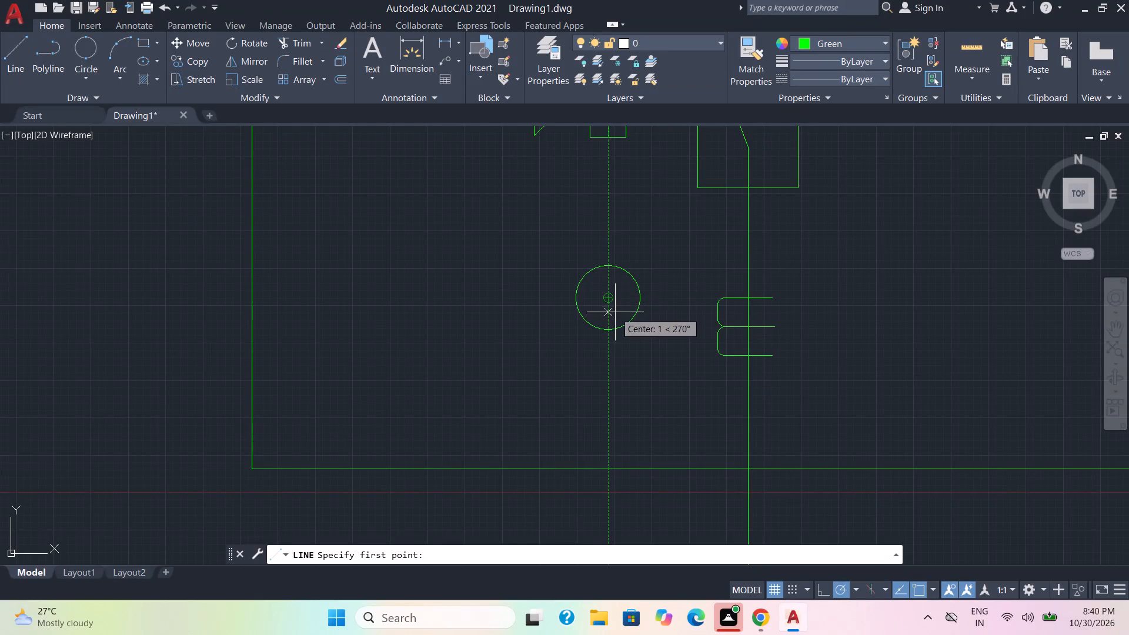
click(608, 299)
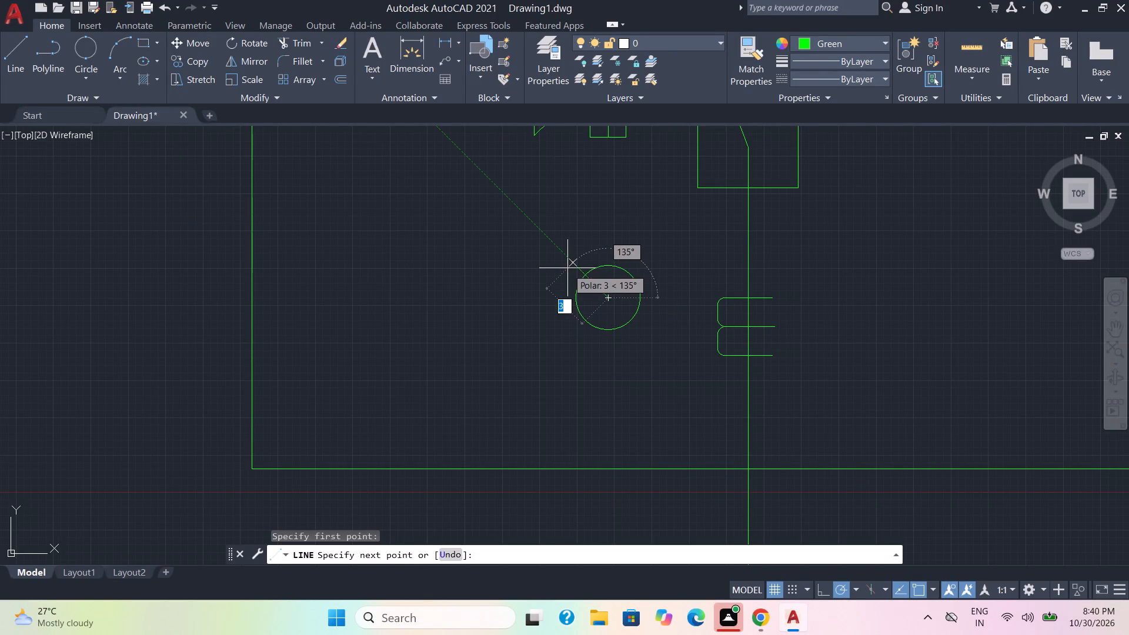
click(566, 256)
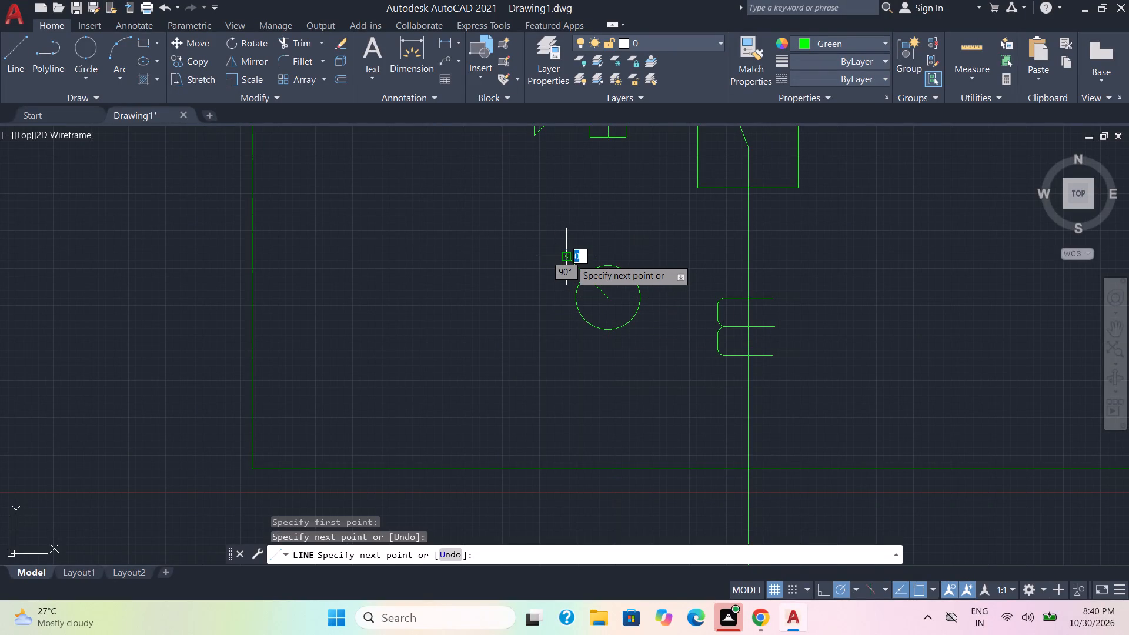
key(Escape)
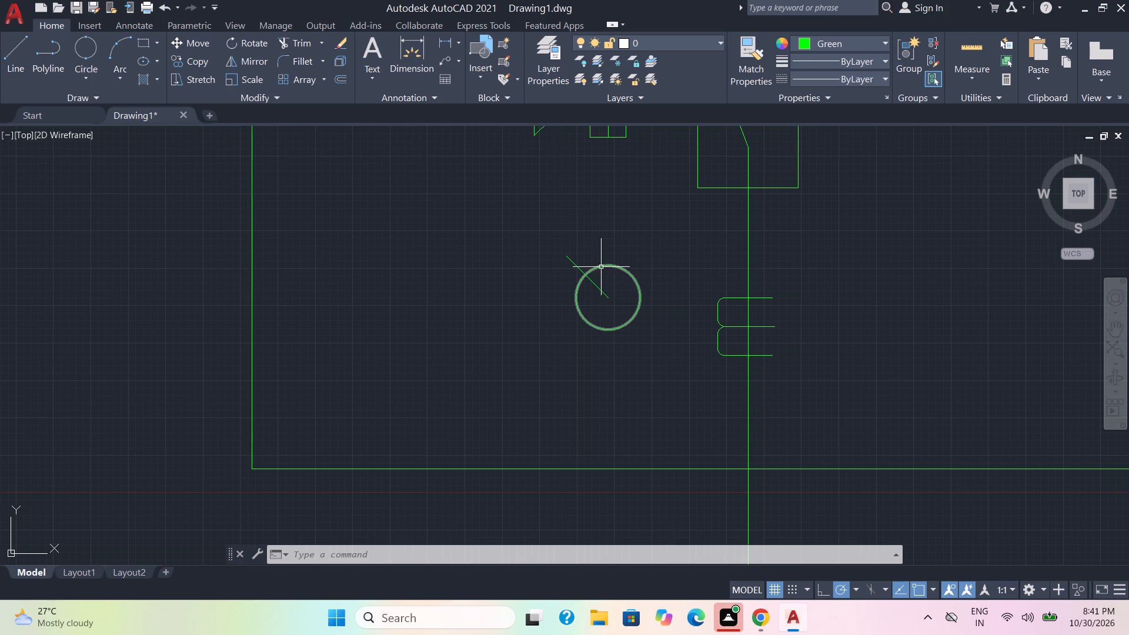
Trim the part of the diagonal line that projects outside the circle.
click(294, 44)
click(572, 260)
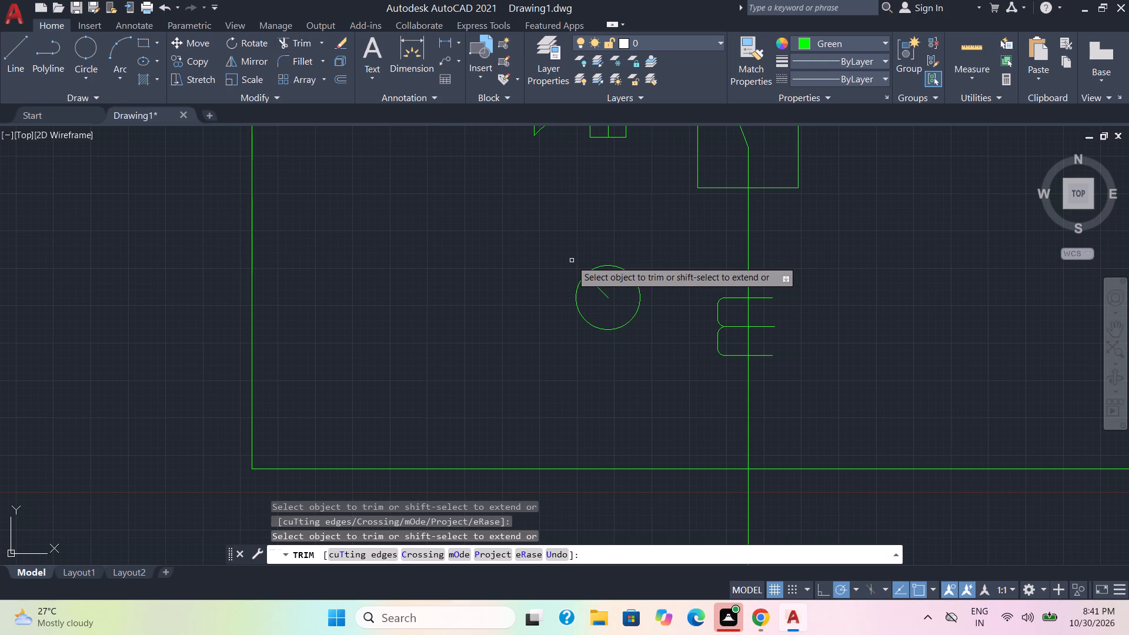
key(Escape)
Polar array the diagonal line about the circle's centre with 4 items over 360° to form a cross.
click(616, 300)
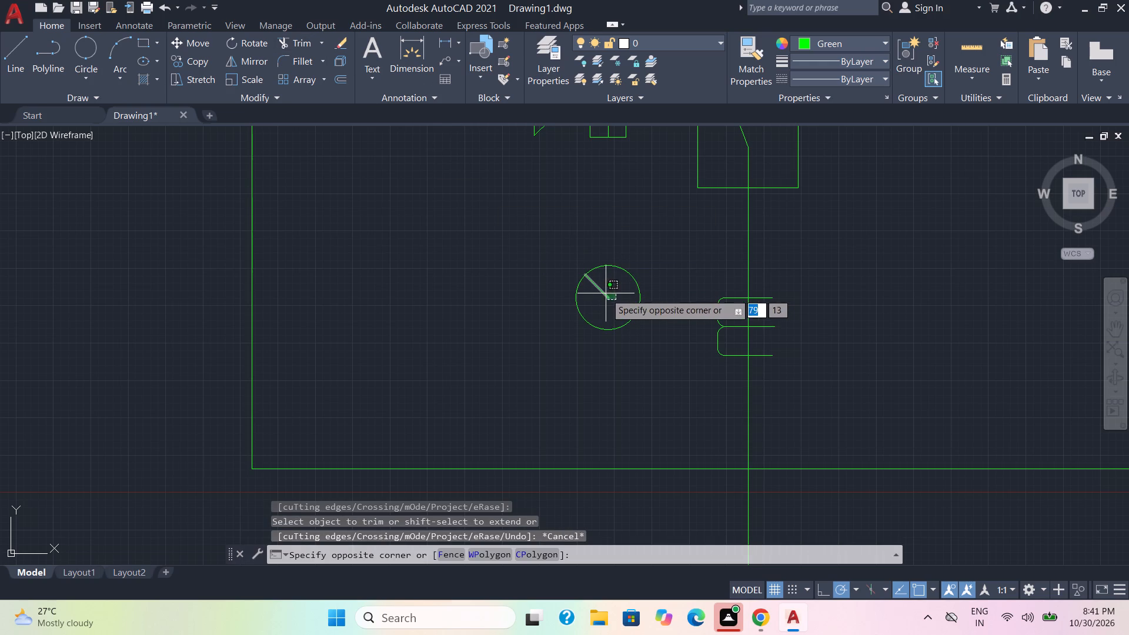
click(606, 293)
click(323, 81)
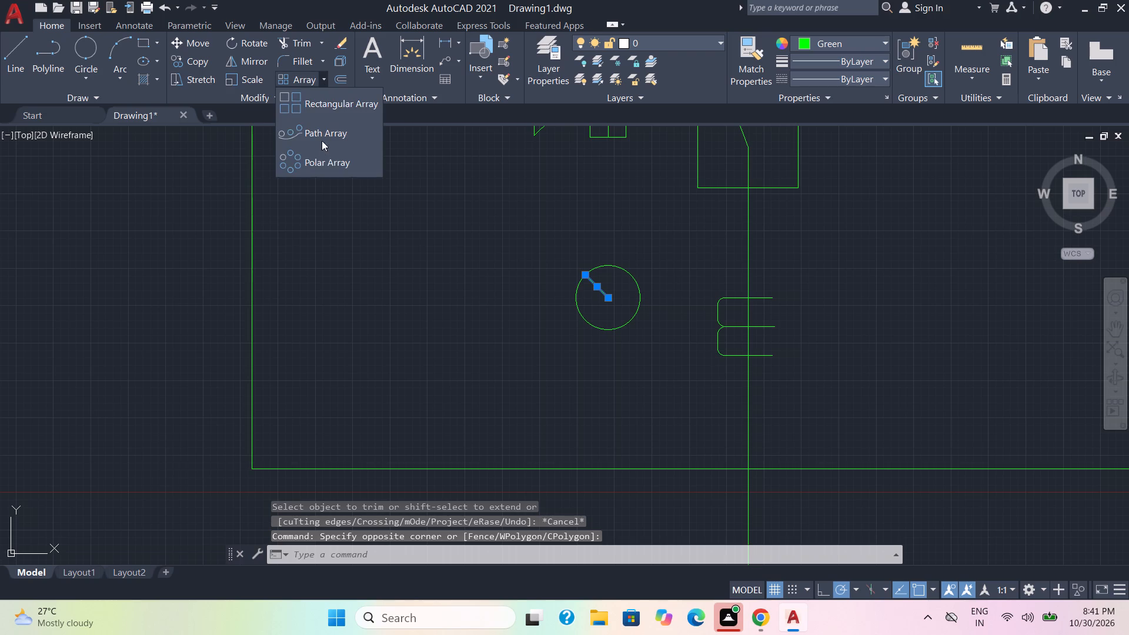
click(326, 159)
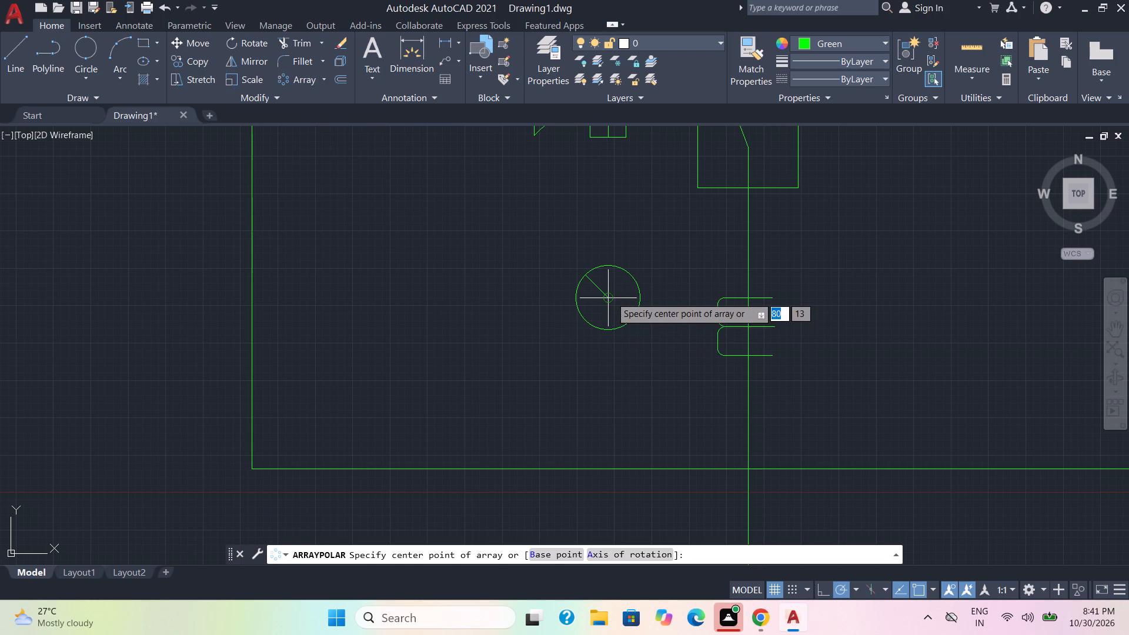
click(610, 299)
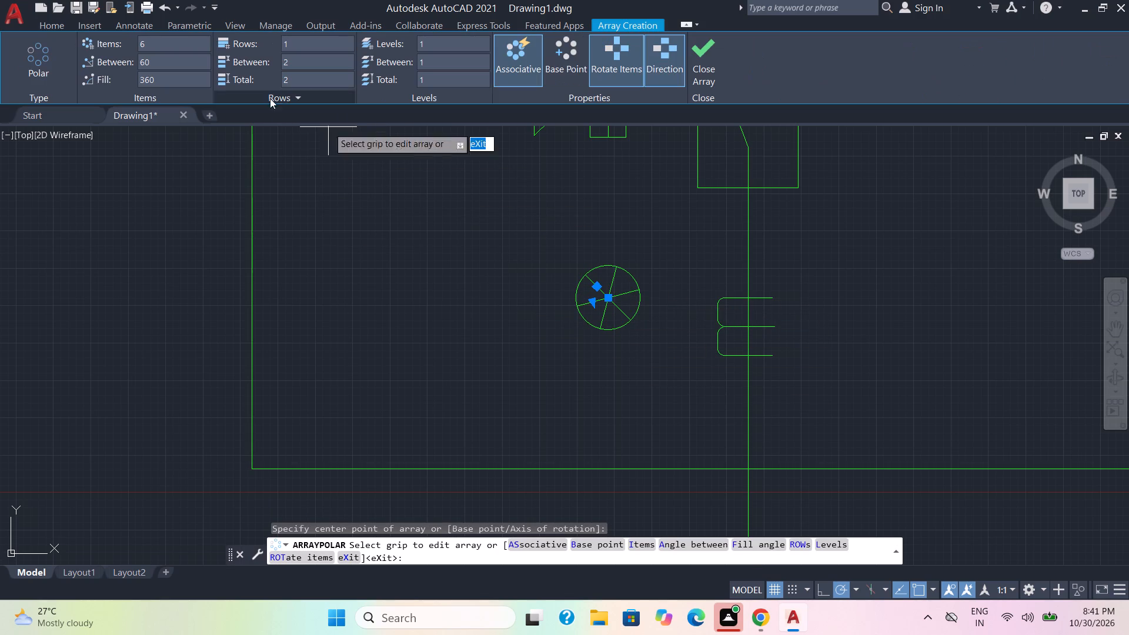
drag(192, 42, 130, 42)
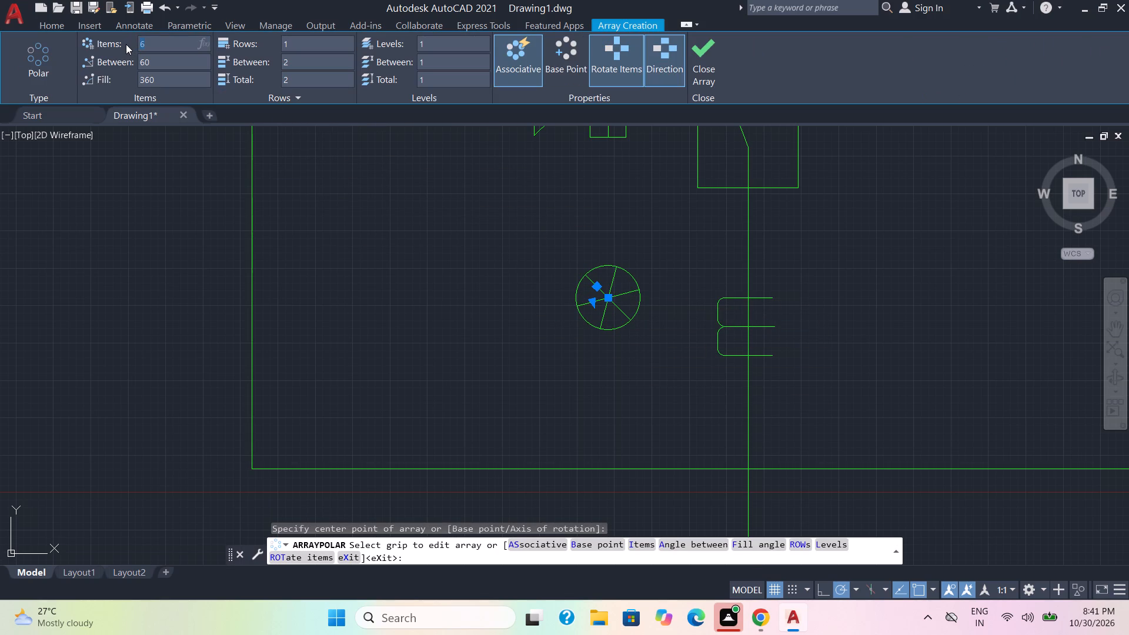
key(4)
key(Return)
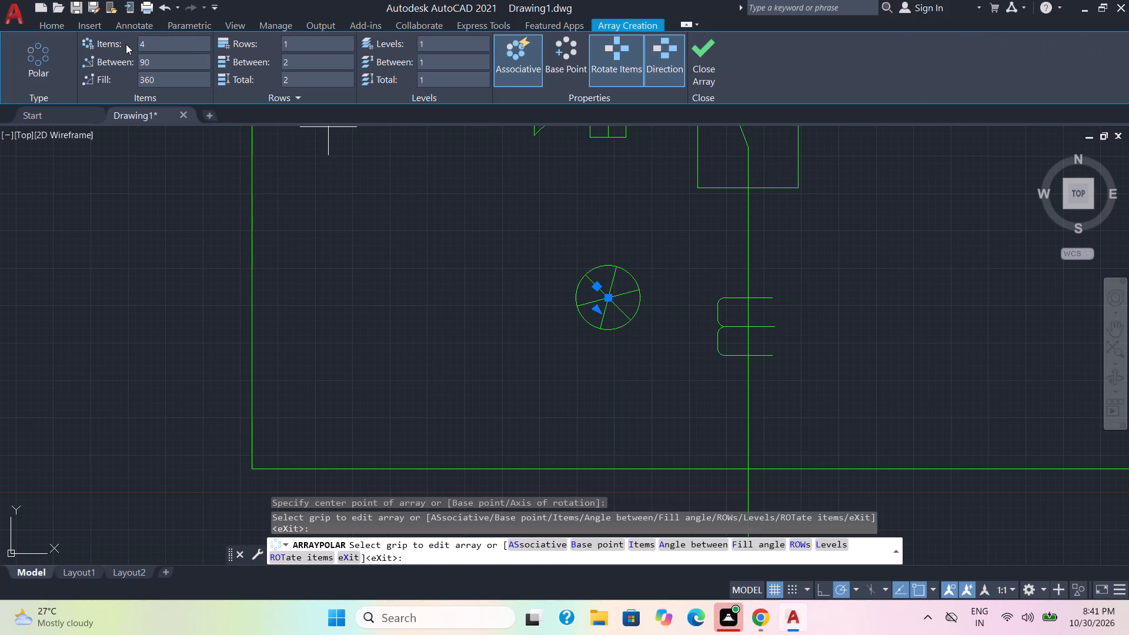
click(342, 244)
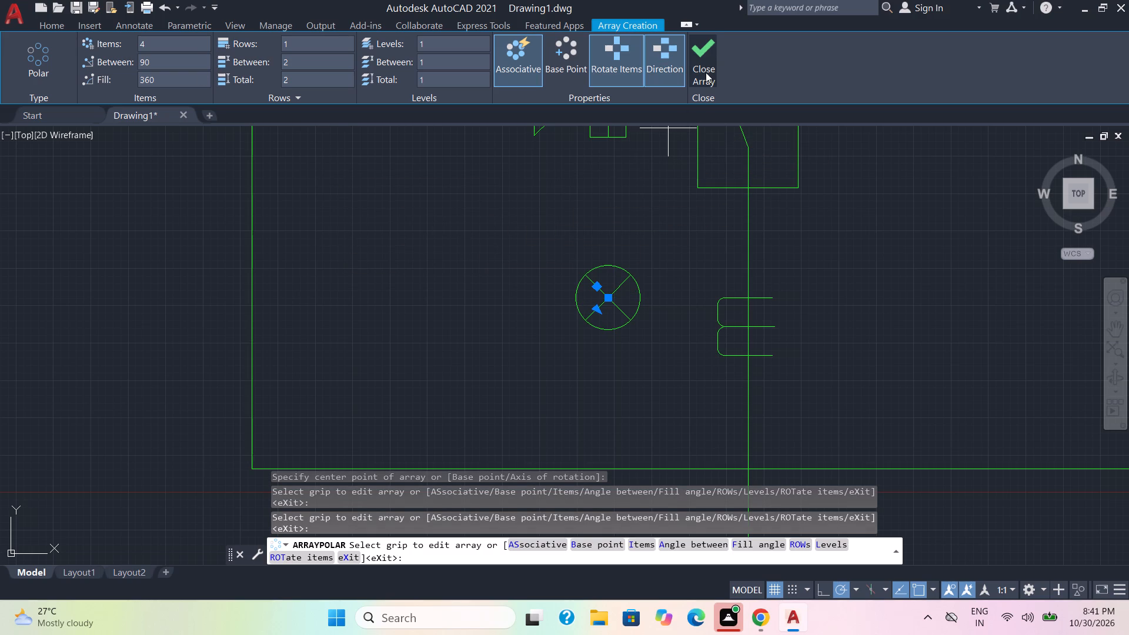
click(491, 258)
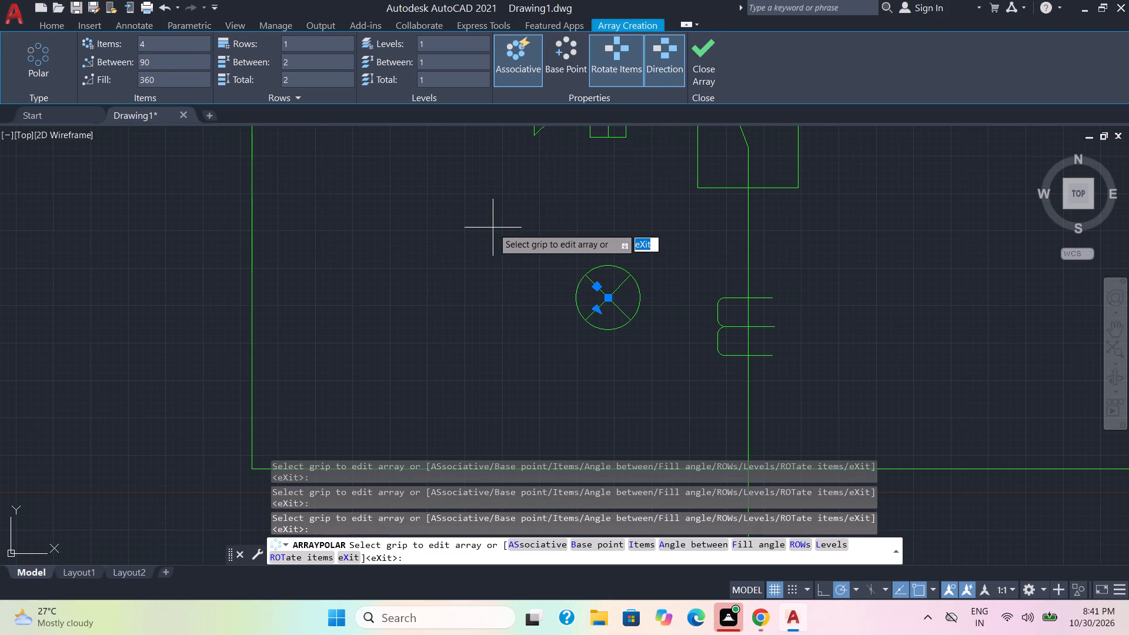
key(Escape)
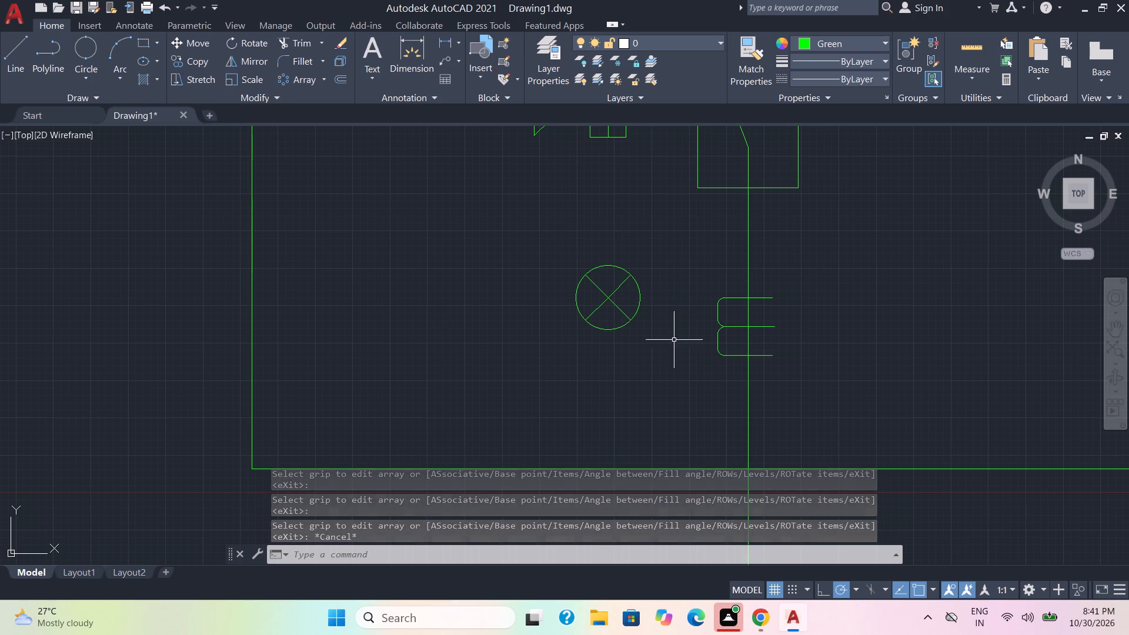
Copy the crossed circle twice to its left in a horizontal row, with the farther copy about 14 units away.
scroll(589, 385, down, 2)
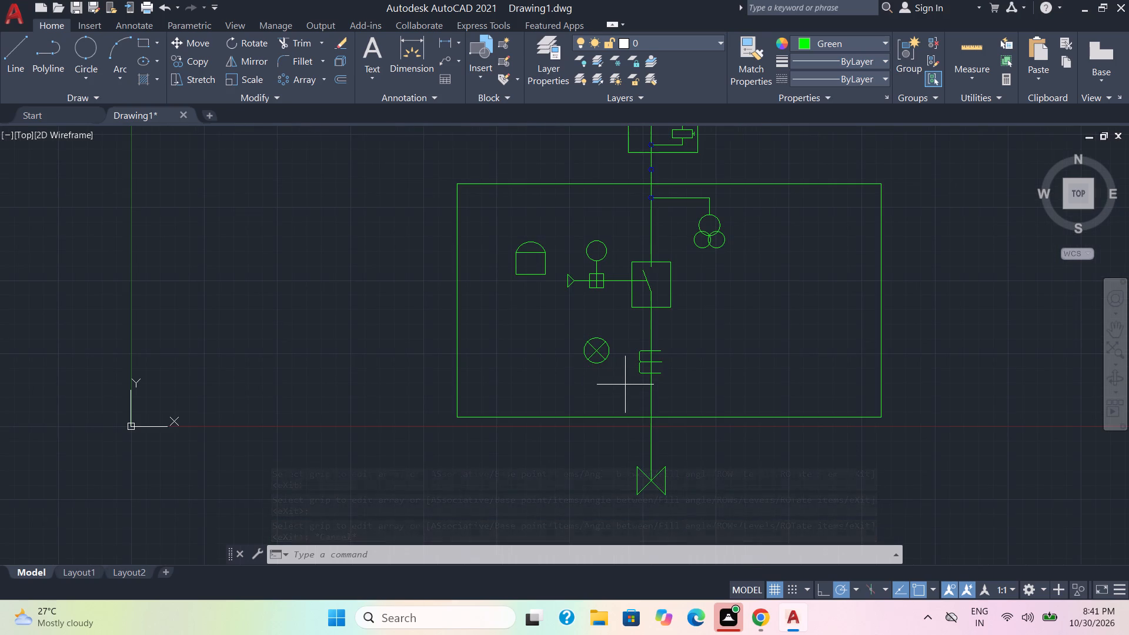
click(625, 385)
click(560, 315)
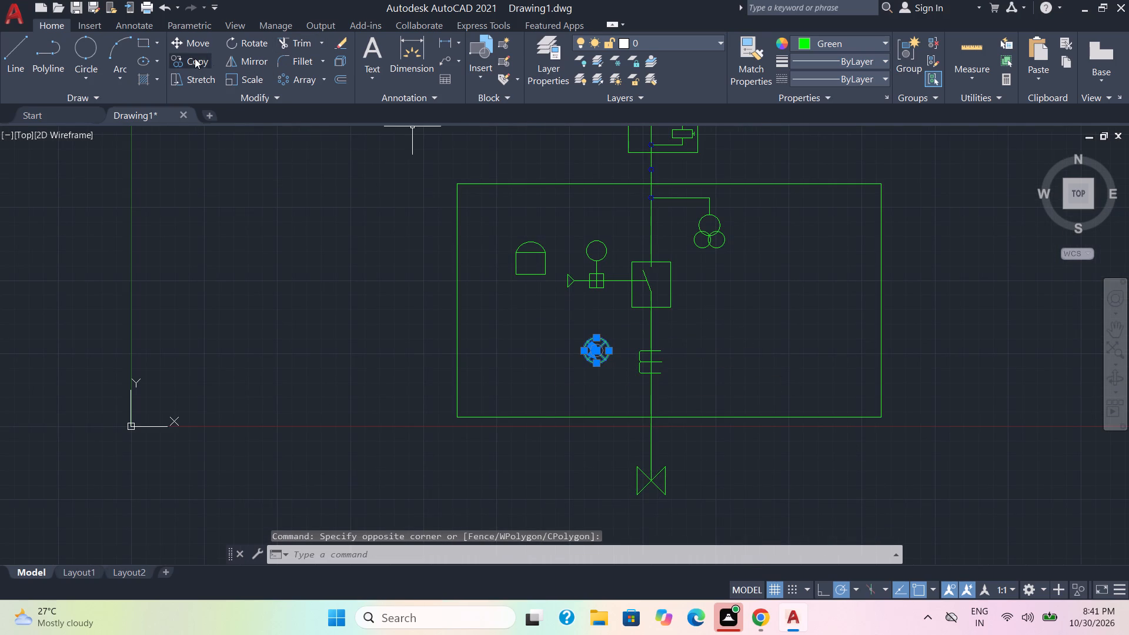
click(195, 58)
click(594, 349)
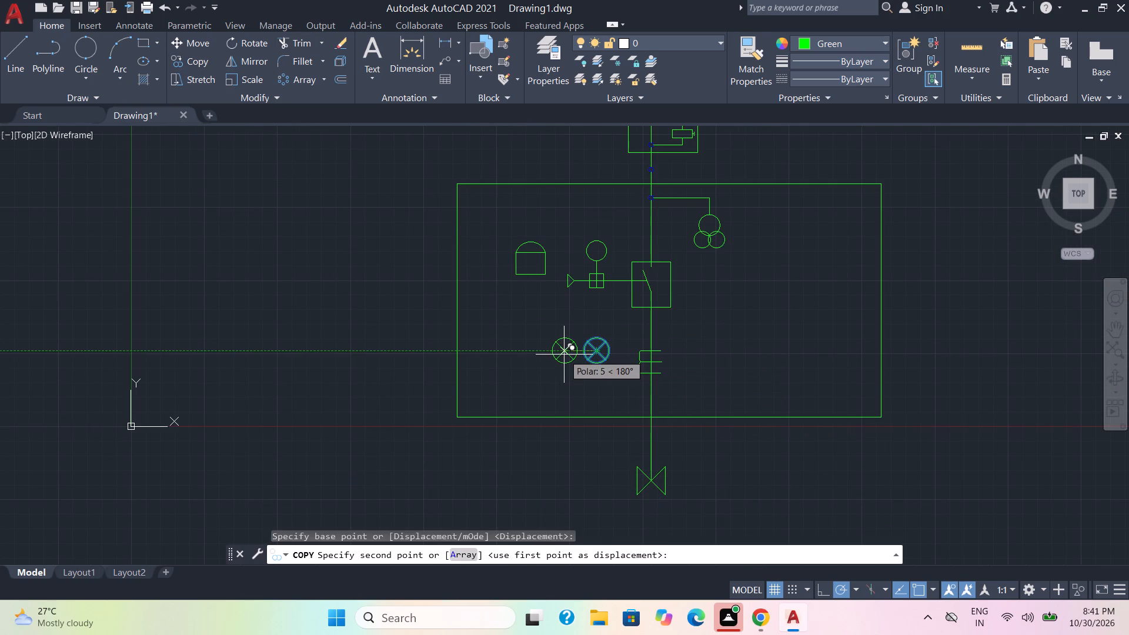
click(553, 354)
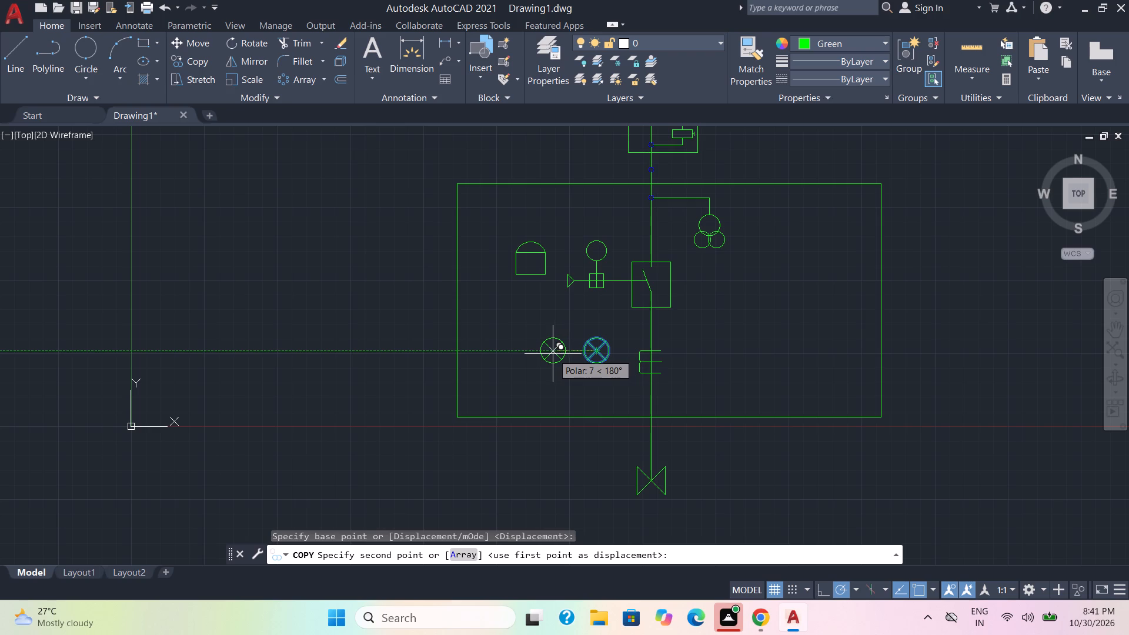
click(512, 354)
key(Escape)
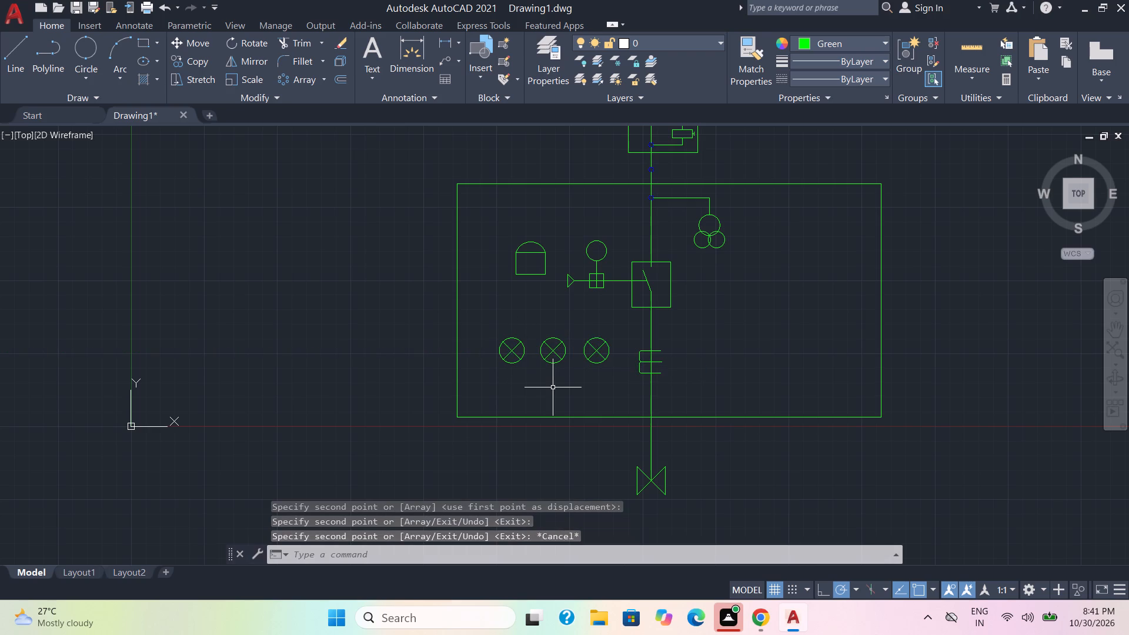
Copy the small square on the switch's horizontal line to just below the leftmost crossed circle.
middle_drag(554, 382, 563, 347)
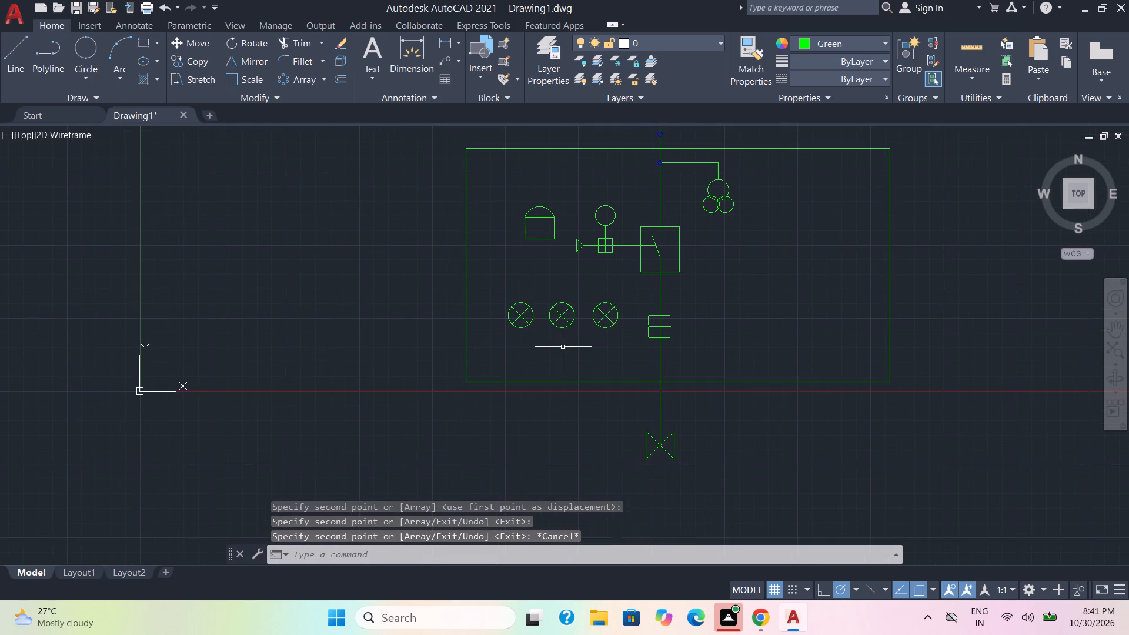
click(620, 262)
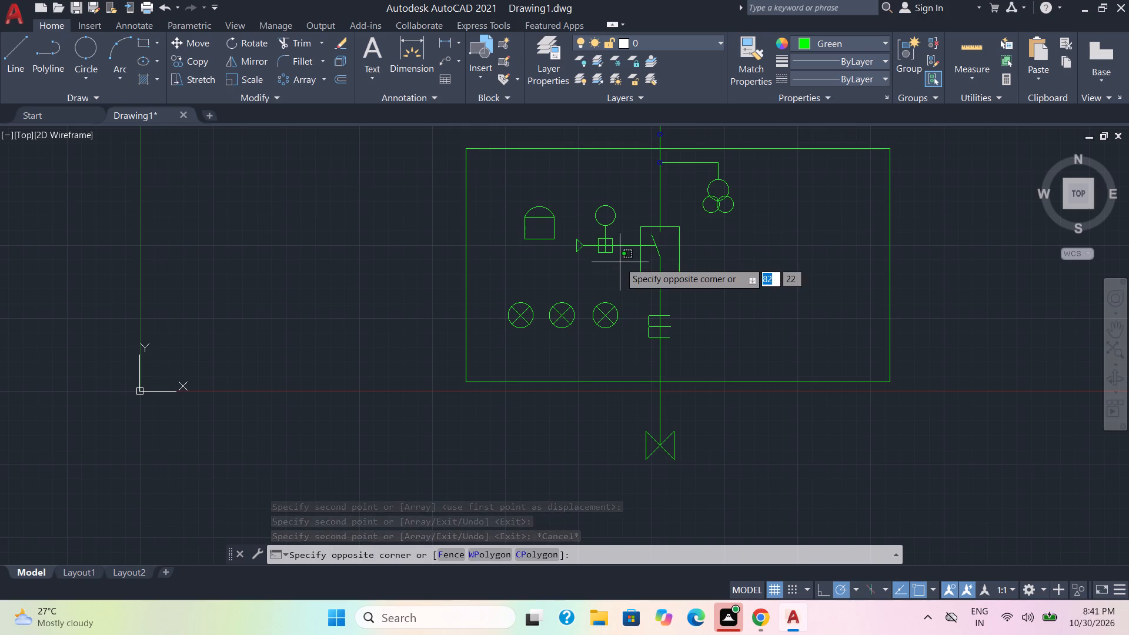
click(610, 250)
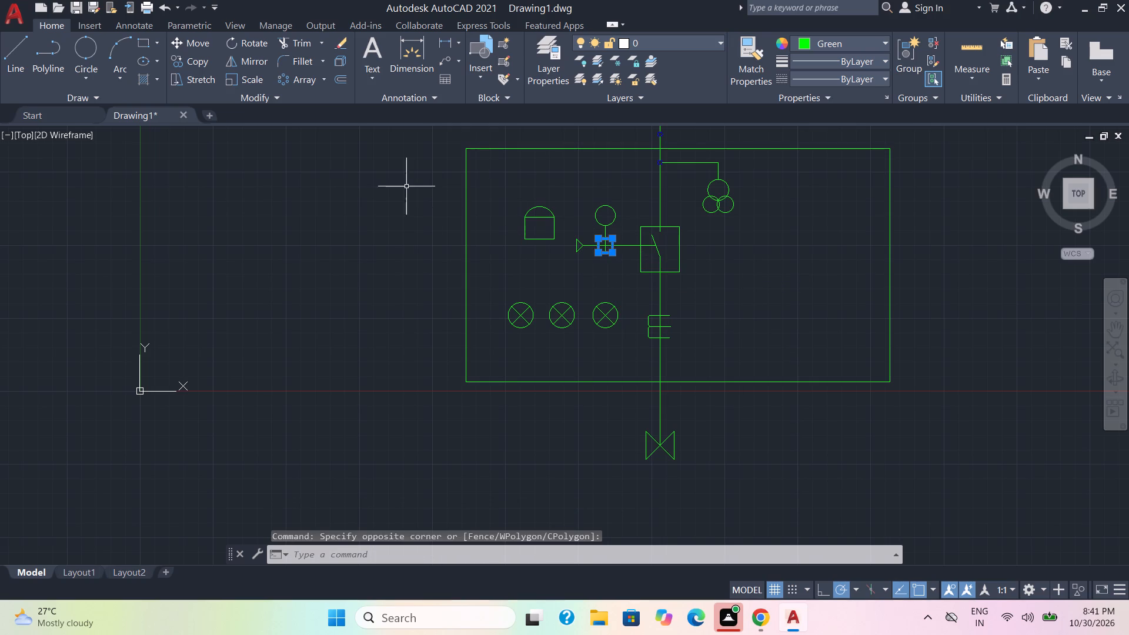
click(189, 63)
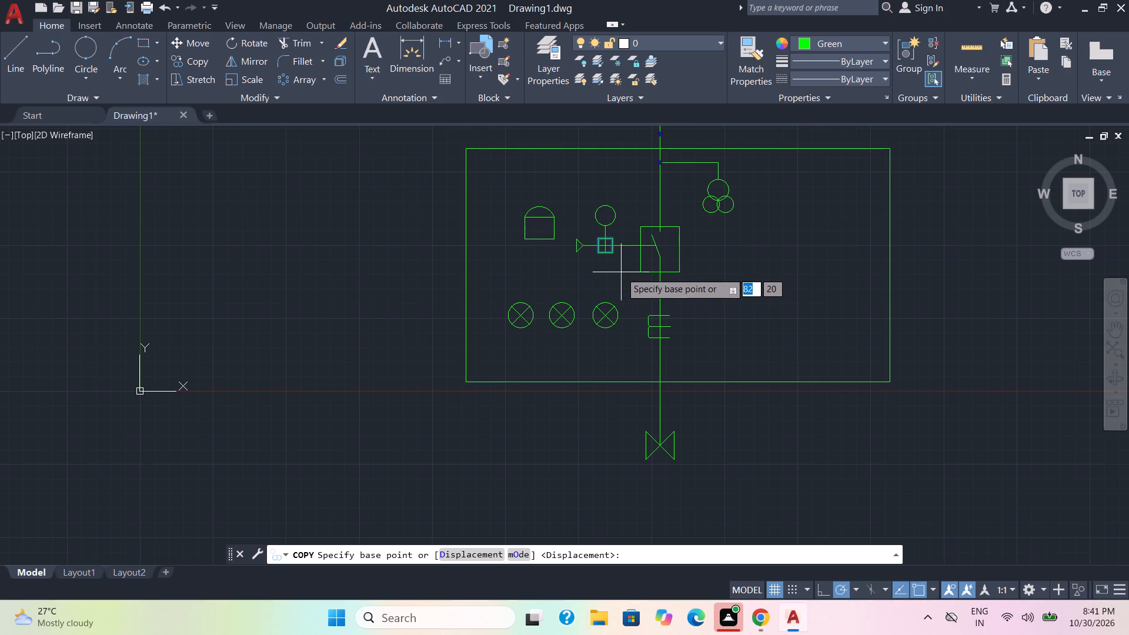
click(603, 240)
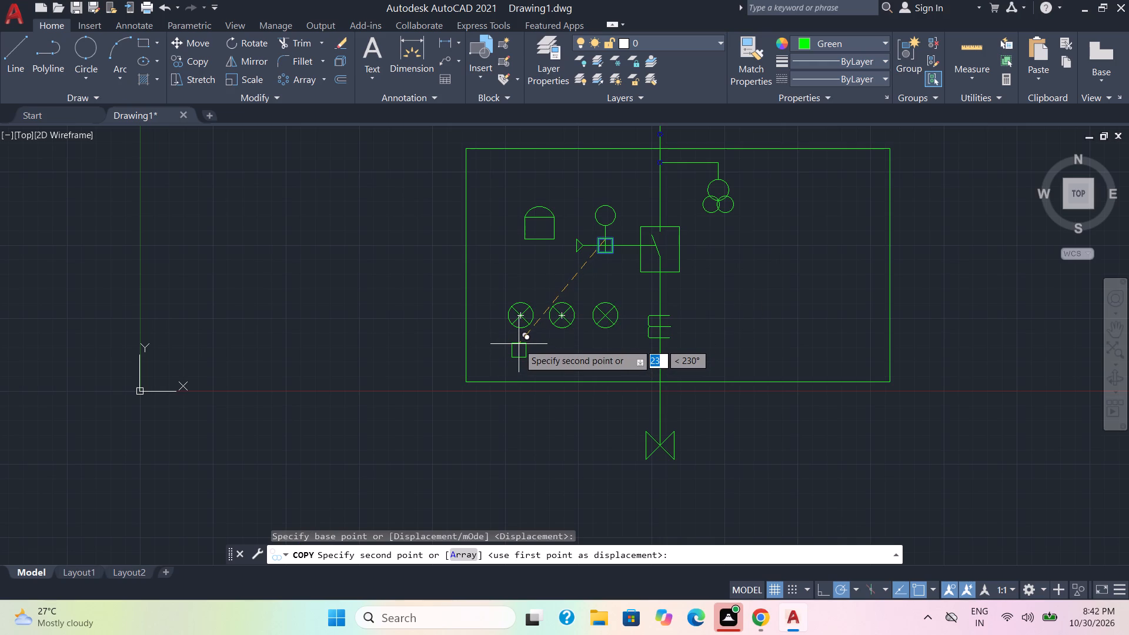
click(519, 342)
key(Escape)
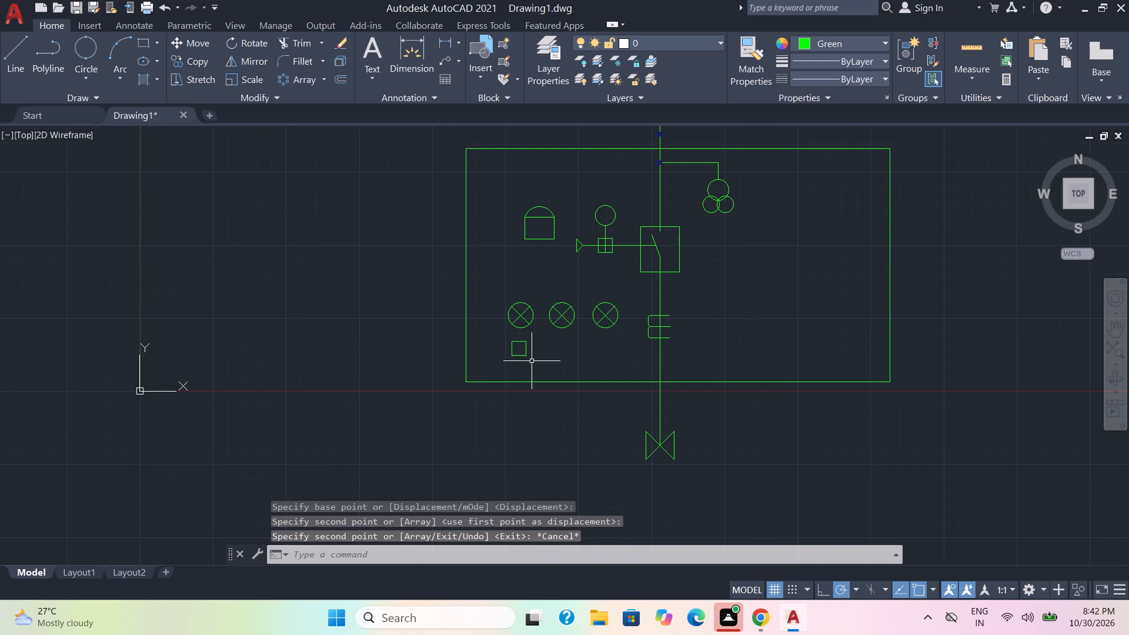
Scale the small square below the leftmost crossed circle about its top-edge midpoint to a bit over twice its size.
click(532, 361)
click(507, 347)
click(253, 77)
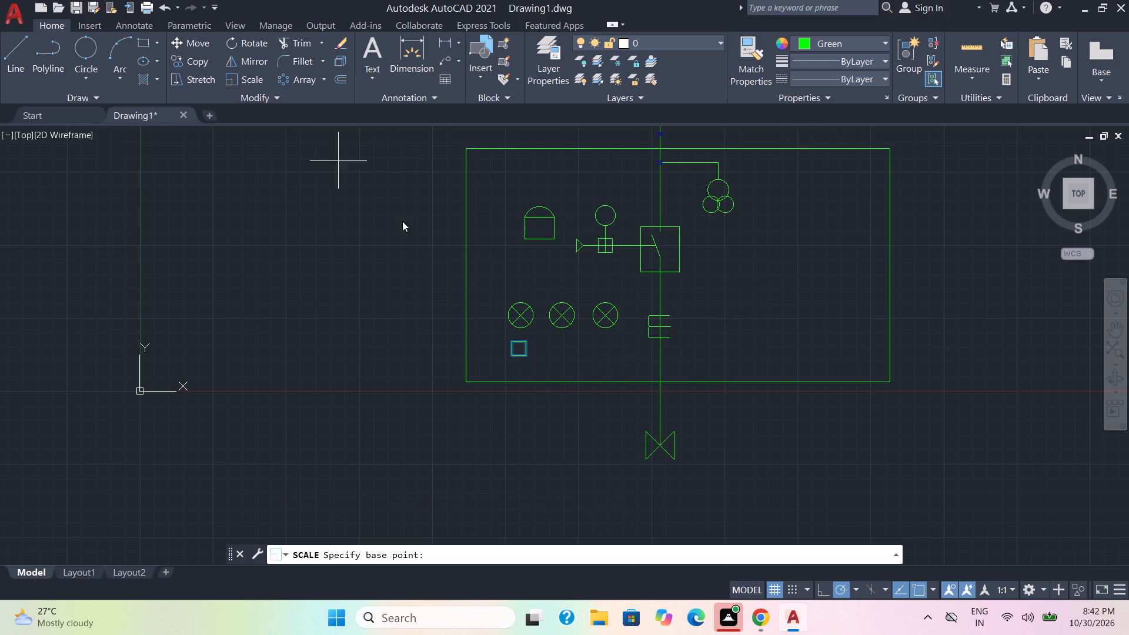
scroll(513, 359, up, 2)
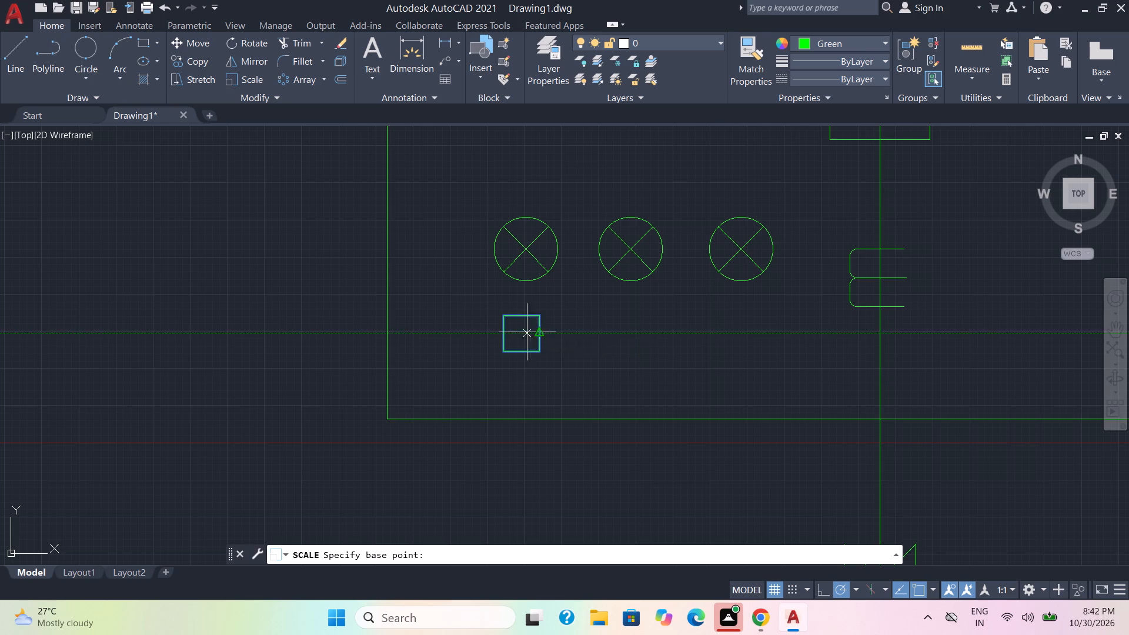
click(520, 313)
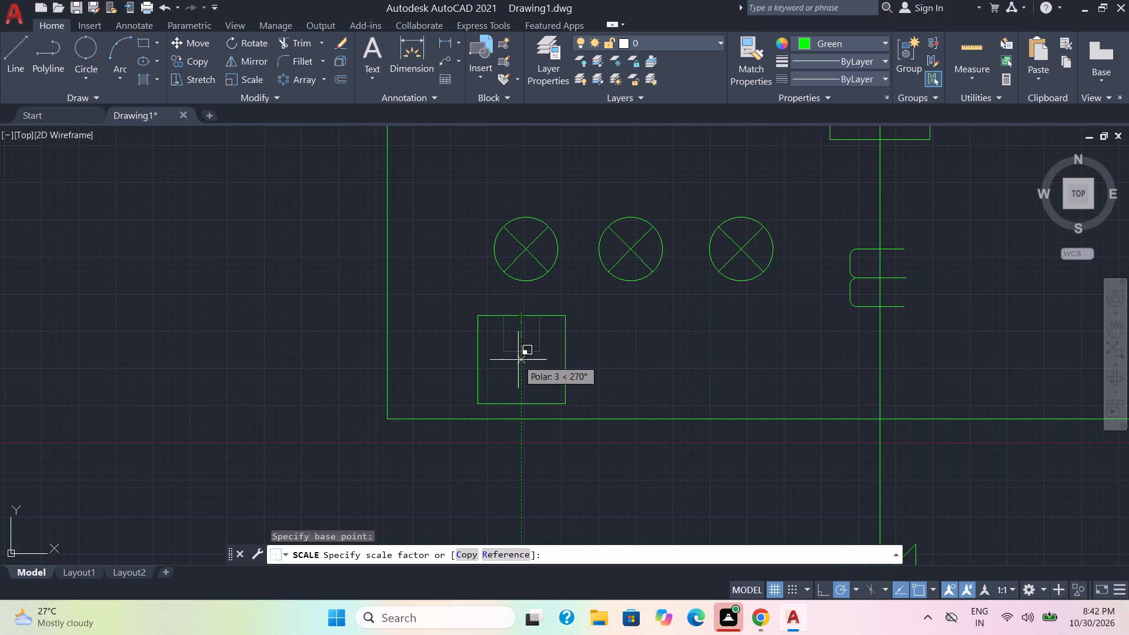
click(518, 360)
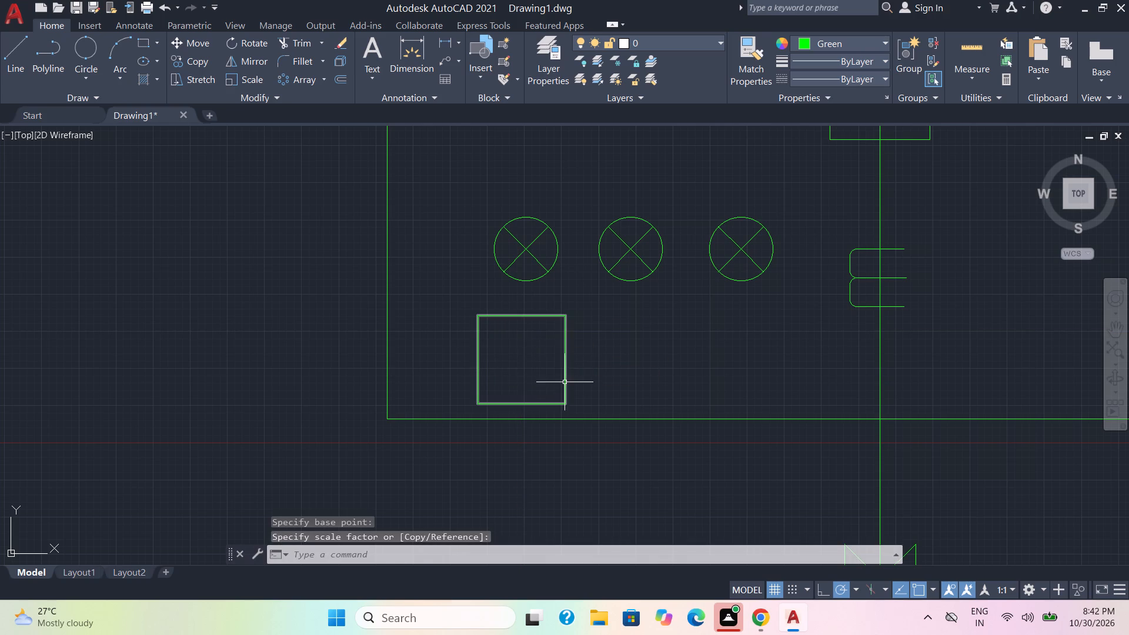
Move the enlarged square up so its top-edge midpoint sits just below the leftmost crossed circle, aligned with the circle's centre.
click(596, 395)
click(519, 365)
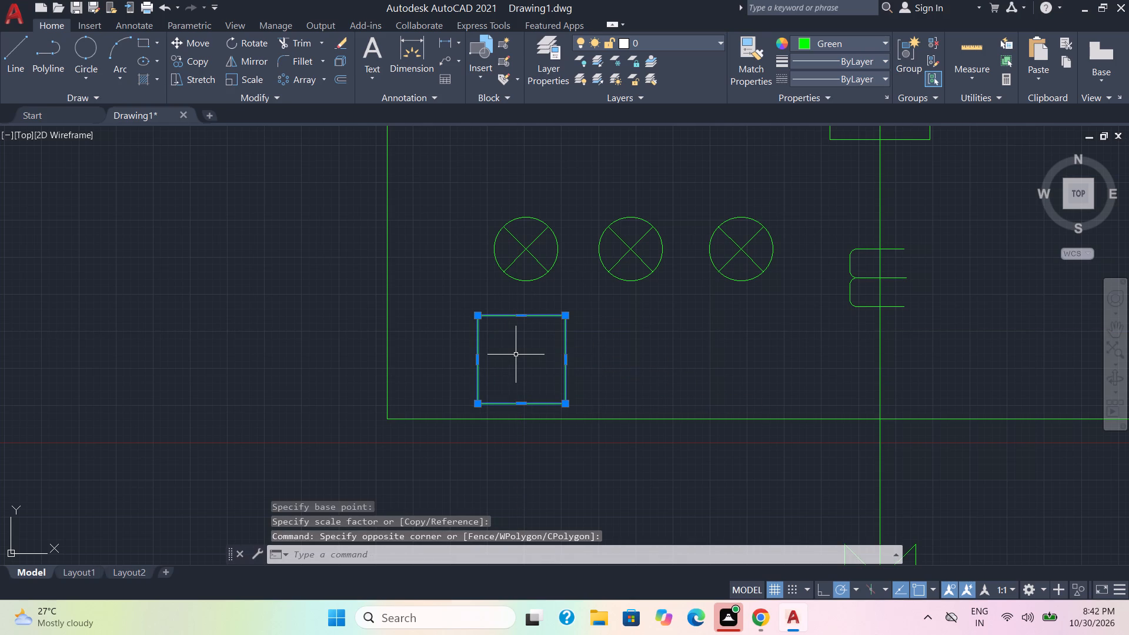
click(201, 41)
click(518, 318)
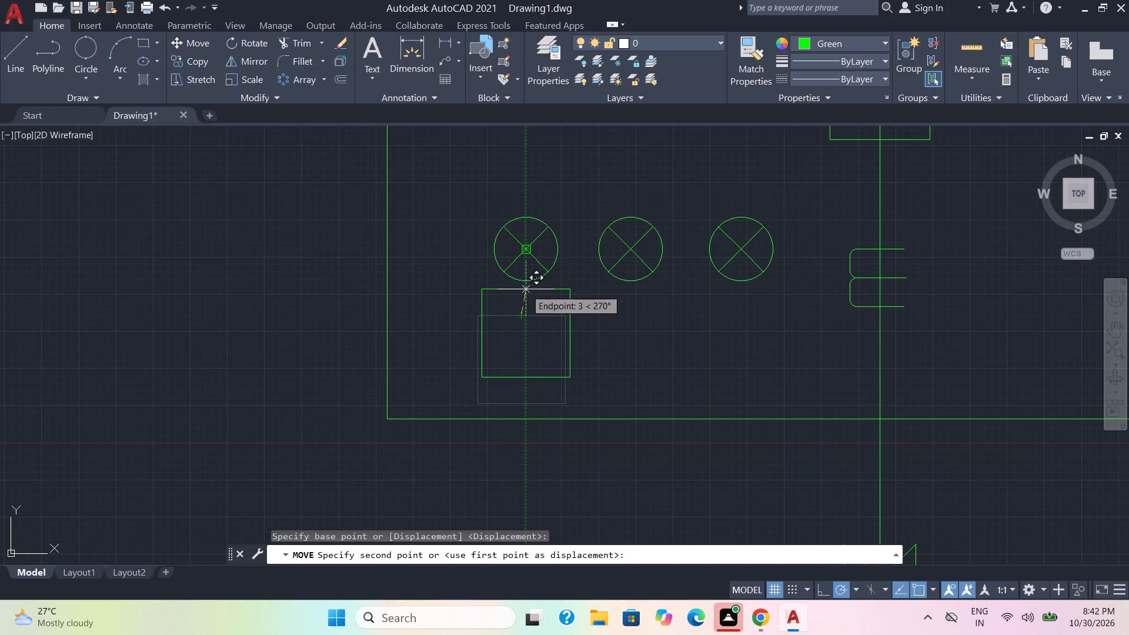
scroll(526, 288, up, 2)
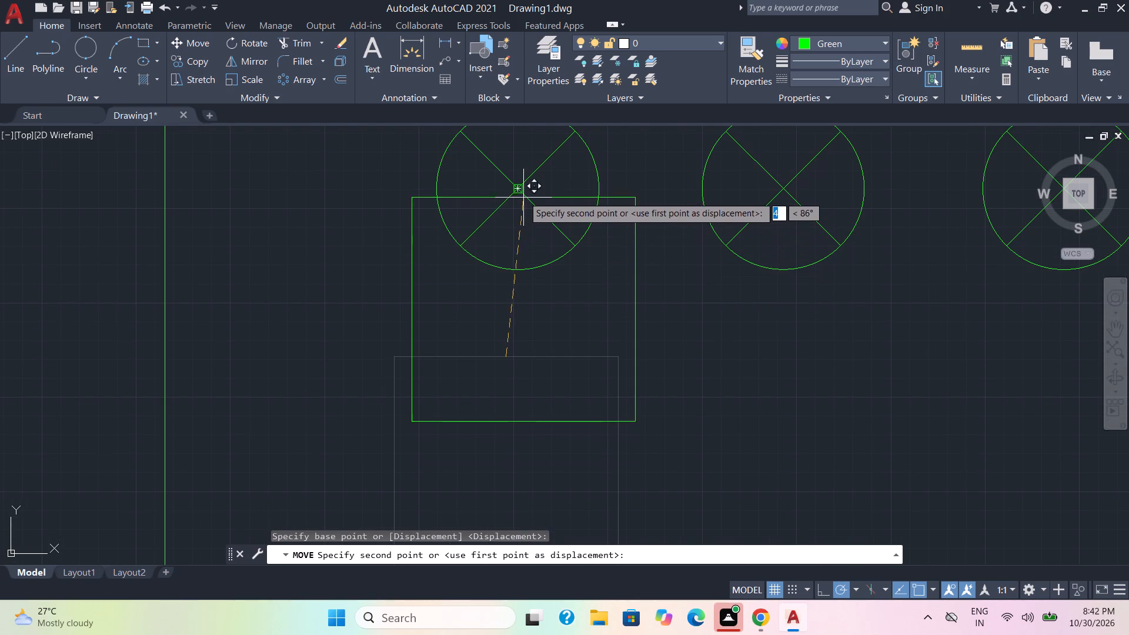
click(515, 279)
Copy the enlarged square beneath the middle and rightmost crossed circles, using the circle centres as reference points.
scroll(622, 404, down, 1)
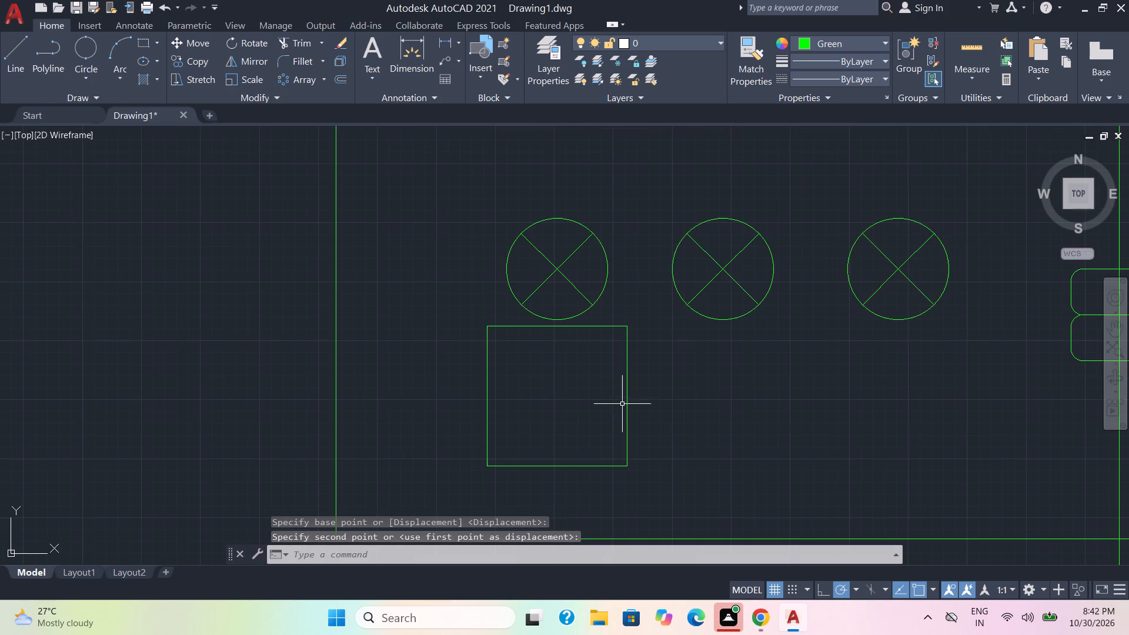
click(659, 471)
click(515, 410)
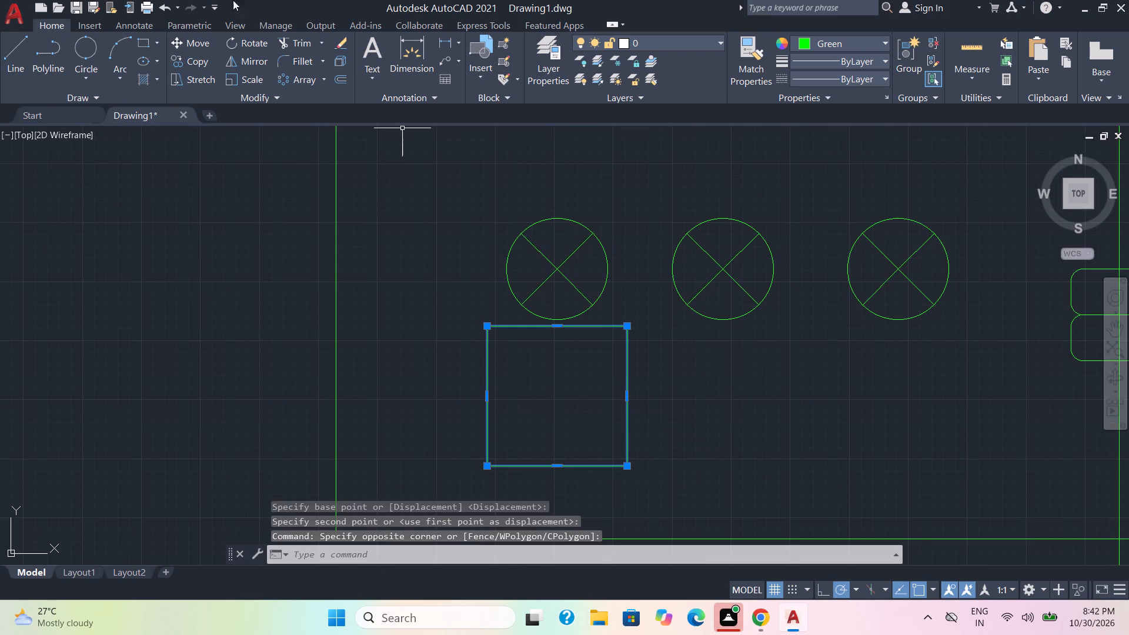
click(191, 60)
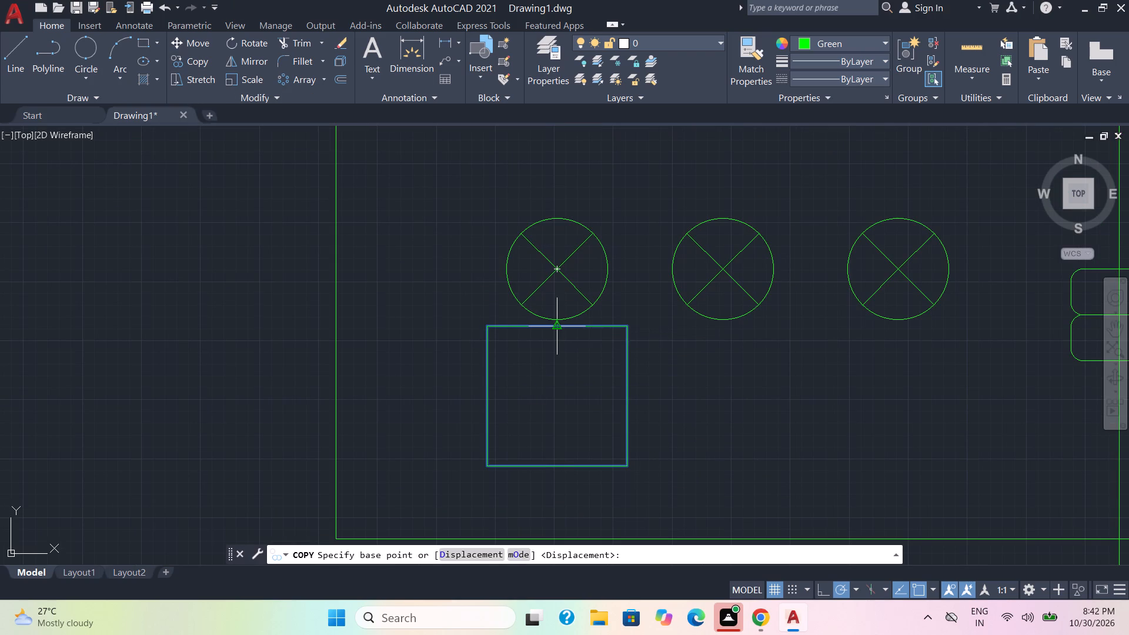
click(556, 270)
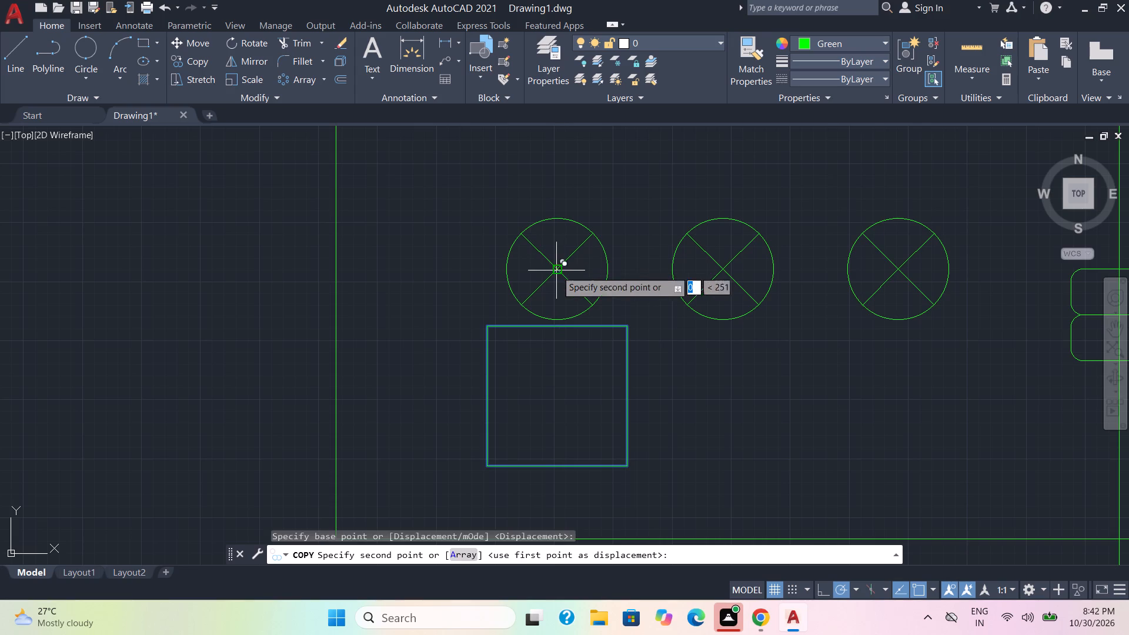
click(724, 269)
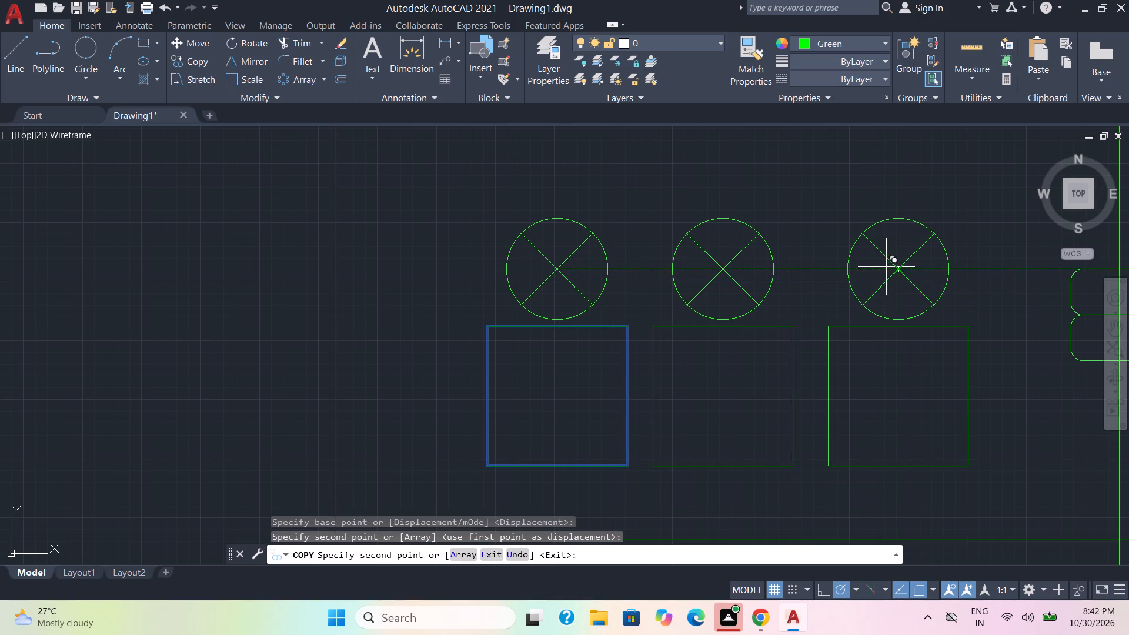
click(900, 268)
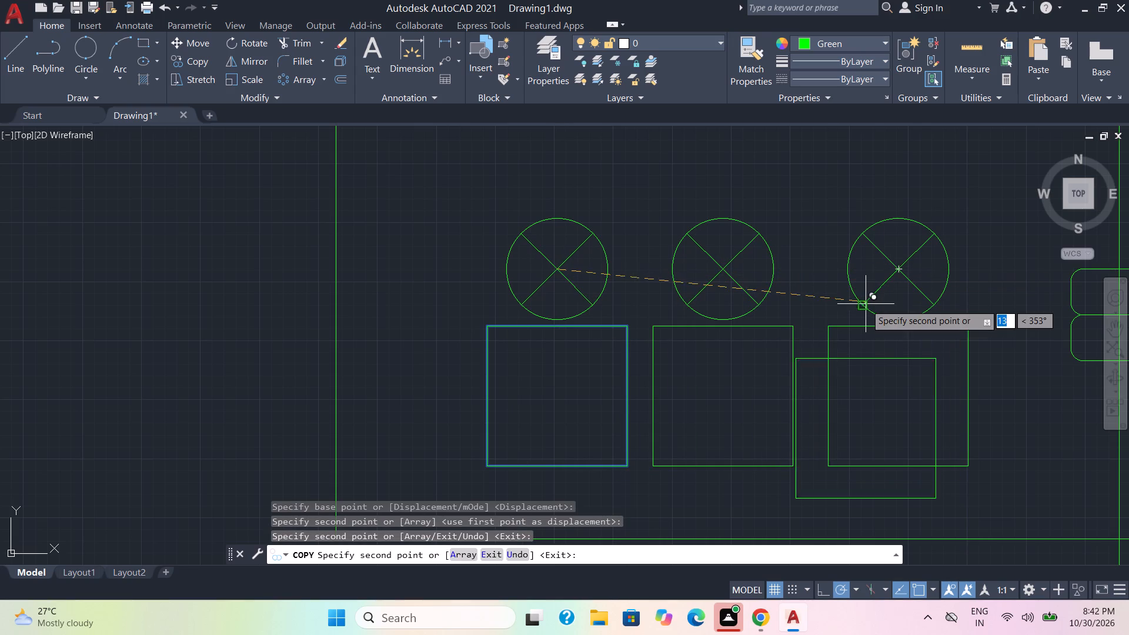
key(Escape)
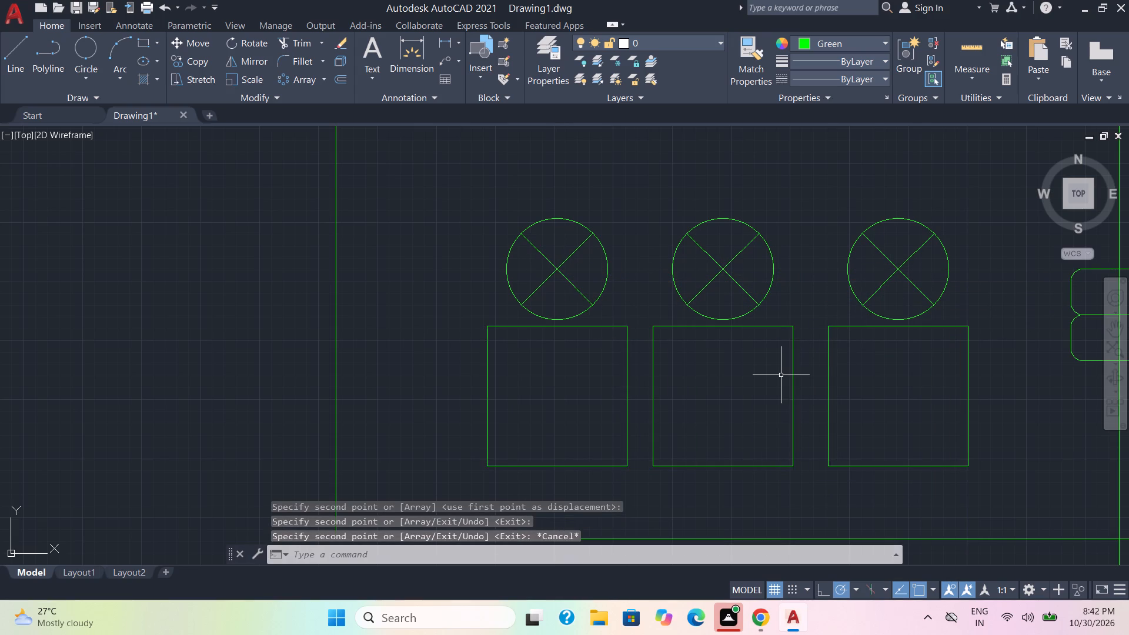
Draw a small two-point circle just below the leftmost square, with a short vertical line running down from its bottom.
middle_drag(761, 390, 734, 282)
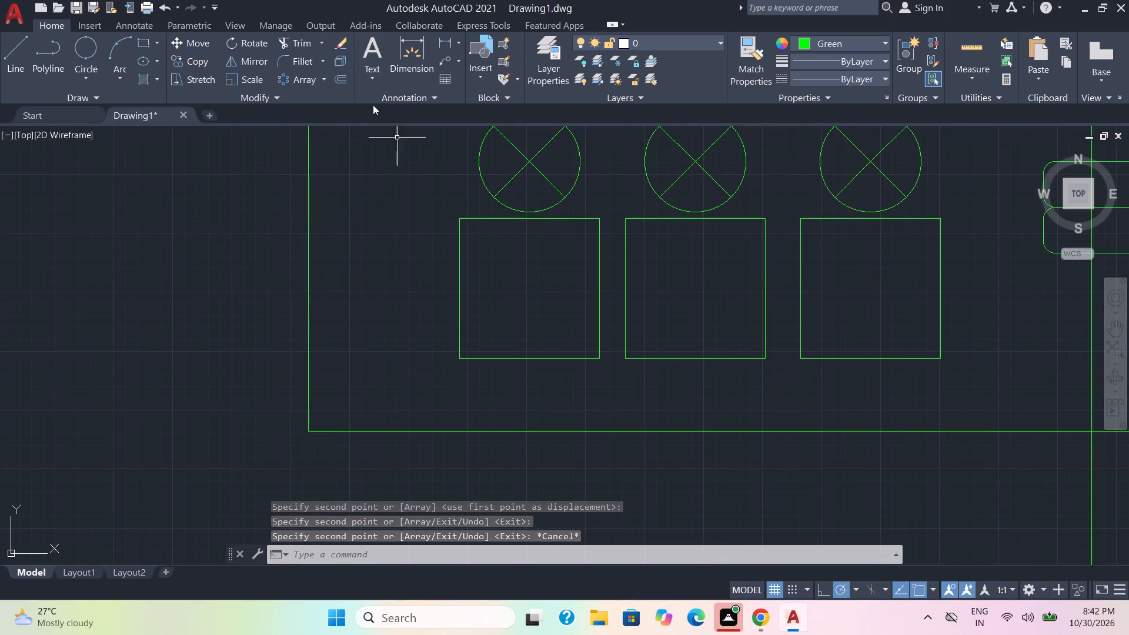
click(82, 46)
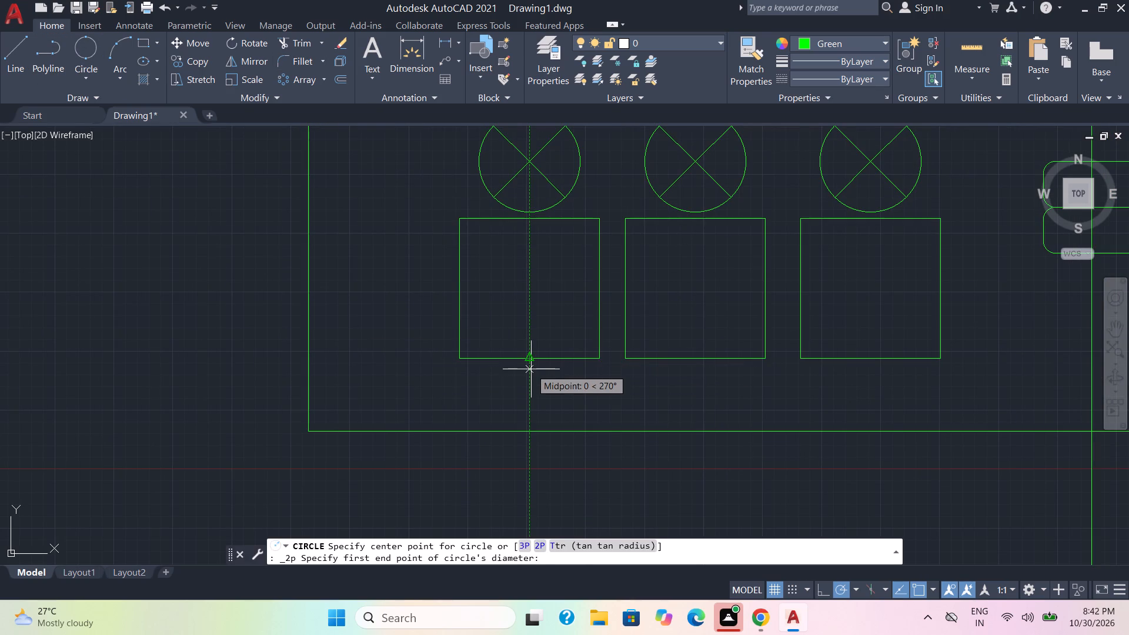
click(531, 369)
click(532, 389)
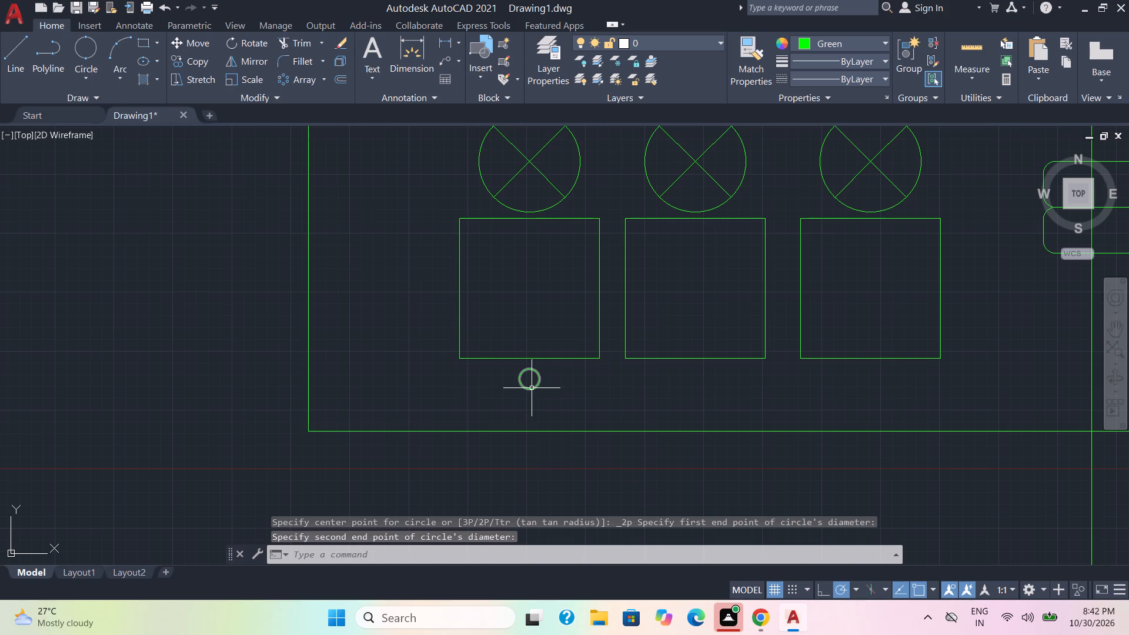
click(15, 47)
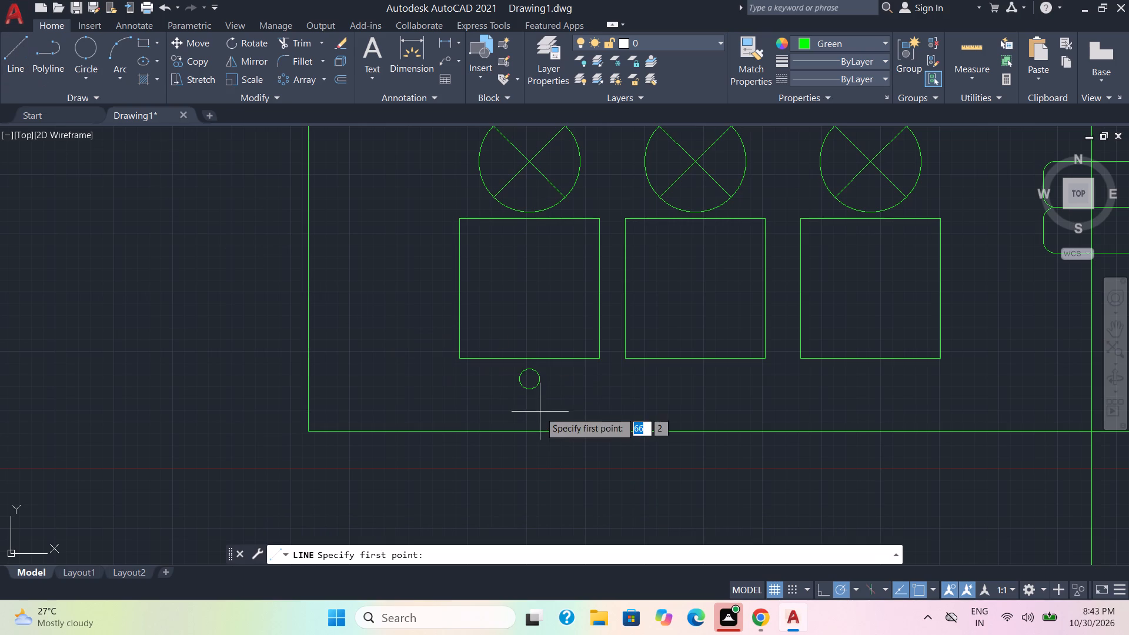
click(530, 389)
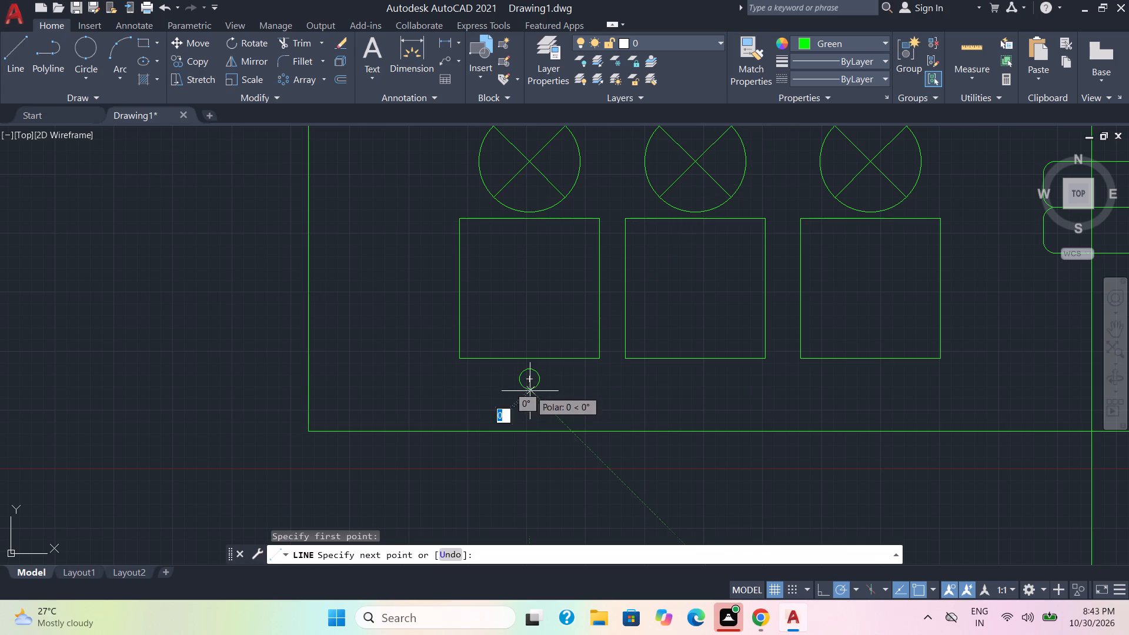
click(531, 399)
key(Escape)
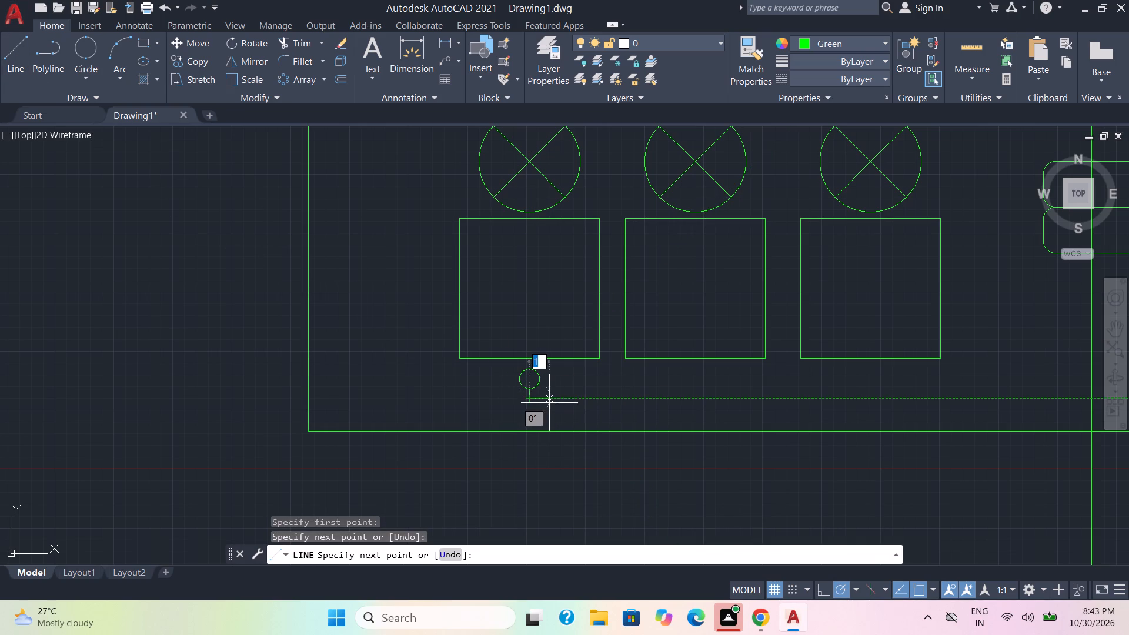
Copy the small circle and its short line beneath the other two squares, using the crossed-circle centres as reference points.
click(556, 405)
click(523, 380)
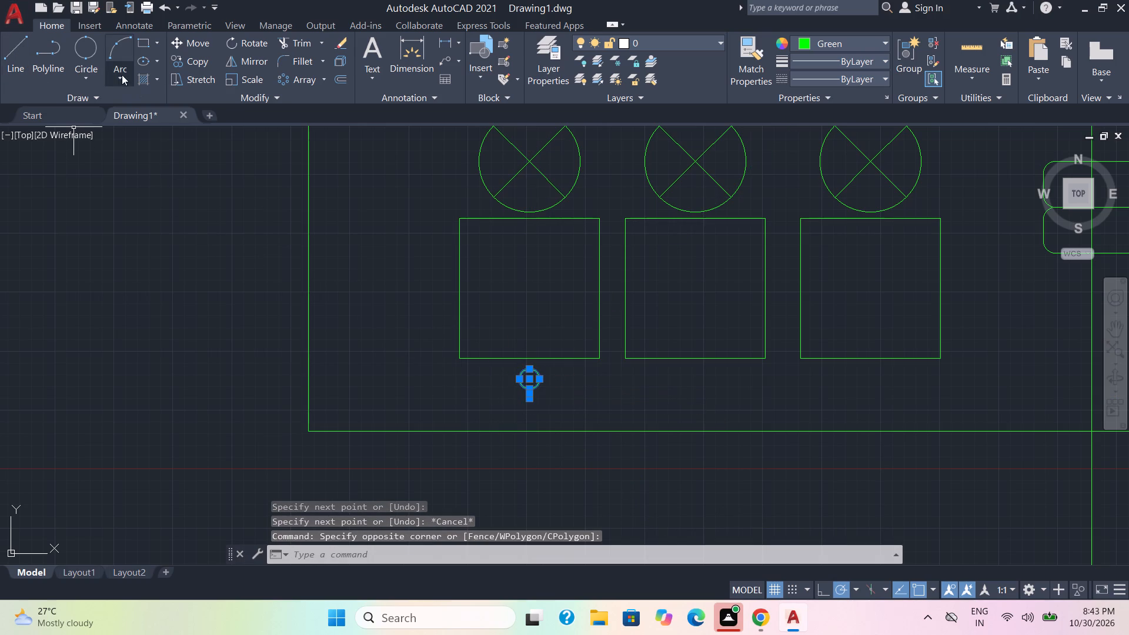
click(201, 60)
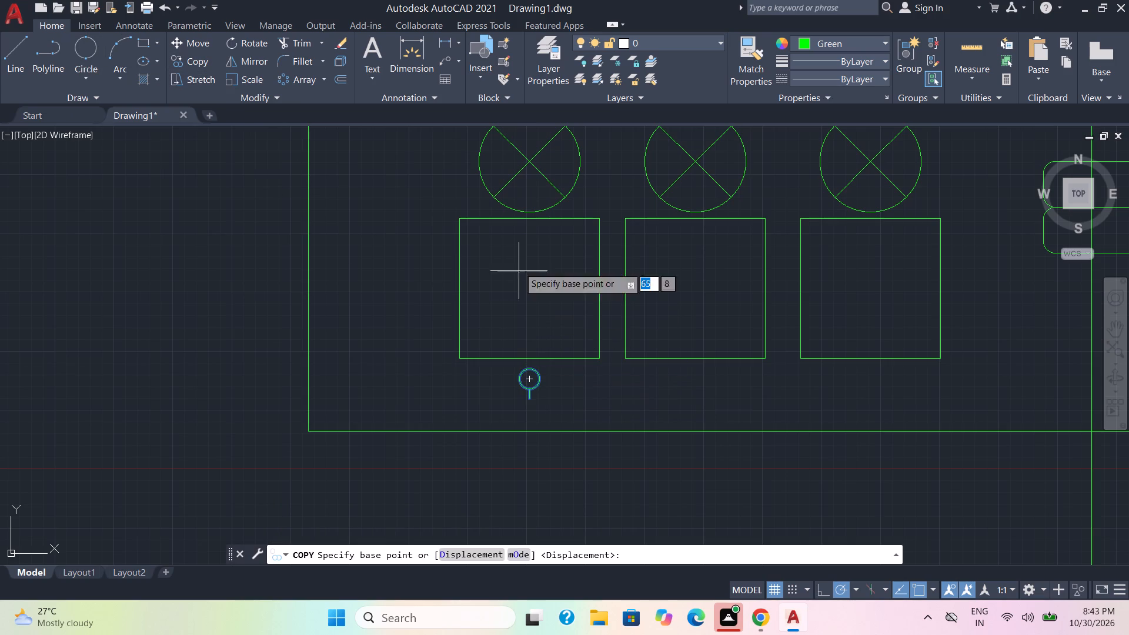
click(530, 164)
click(692, 163)
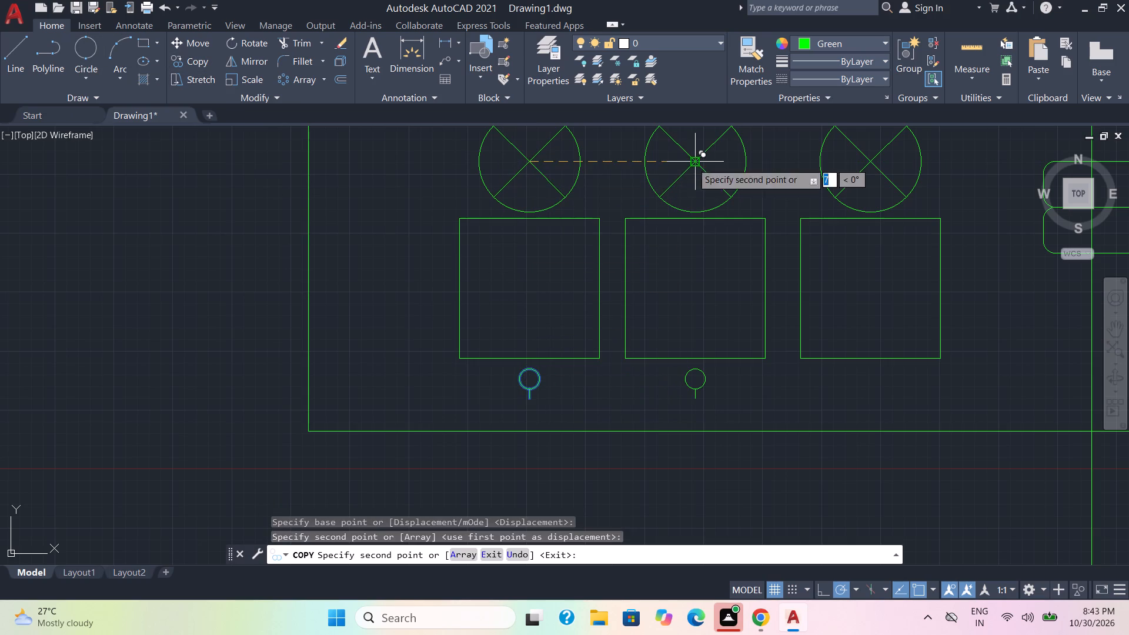
click(871, 164)
key(Escape)
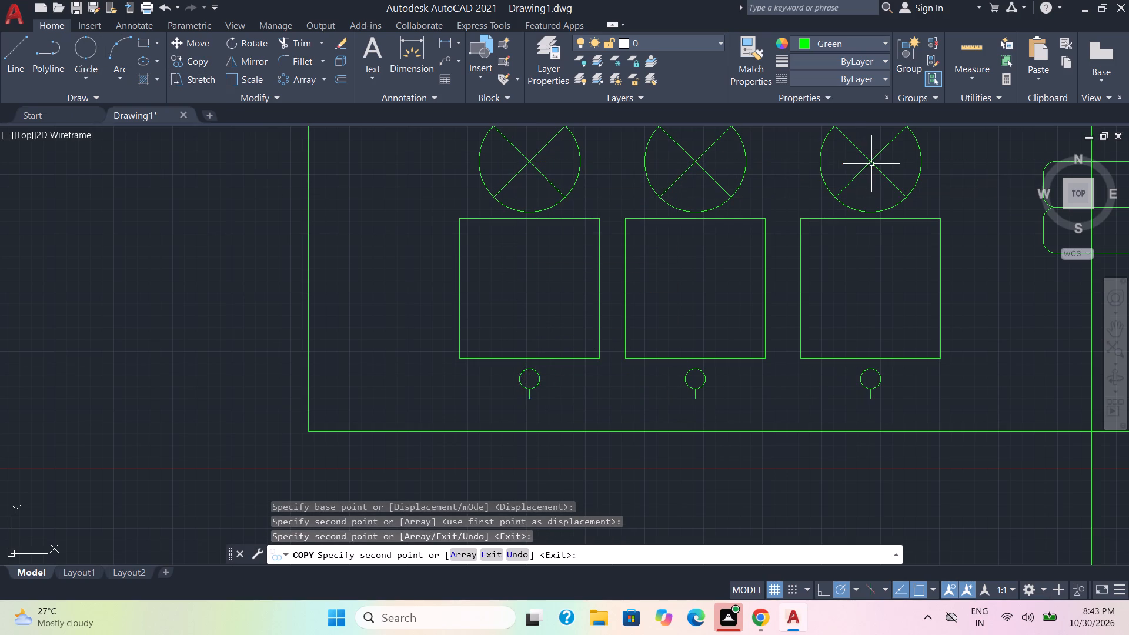
Save the drawing in D:\Internship\Drawings as "11 kV Substation Single Line Diagram (SLD)".
scroll(866, 290, down, 2)
scroll(863, 352, down, 1)
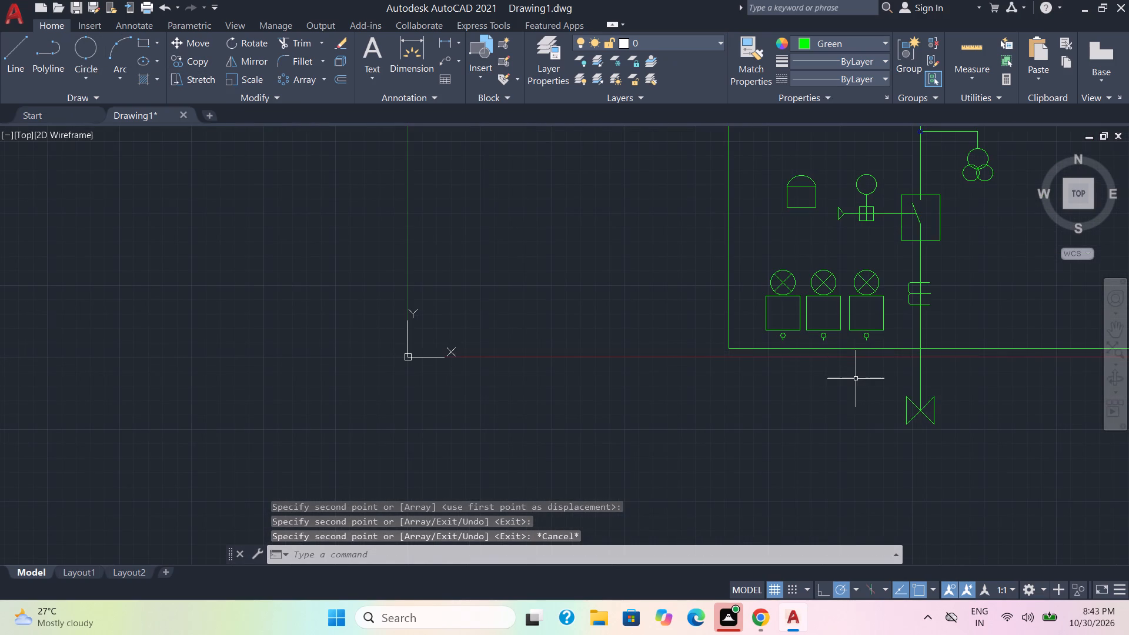
key(ctrl+s)
click(358, 279)
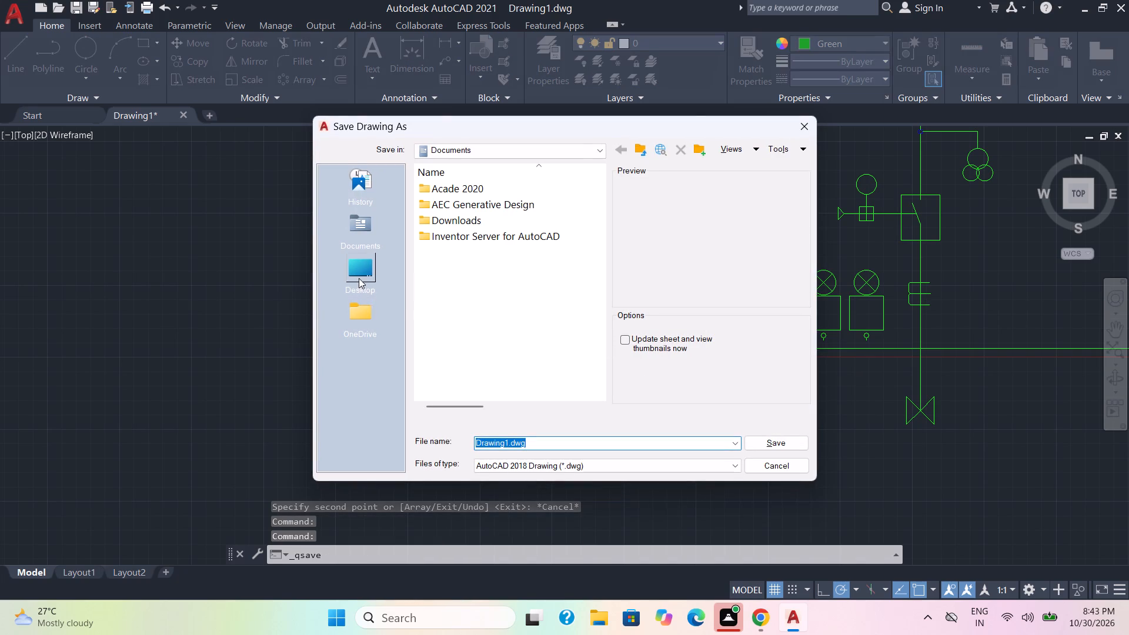
double_click(499, 336)
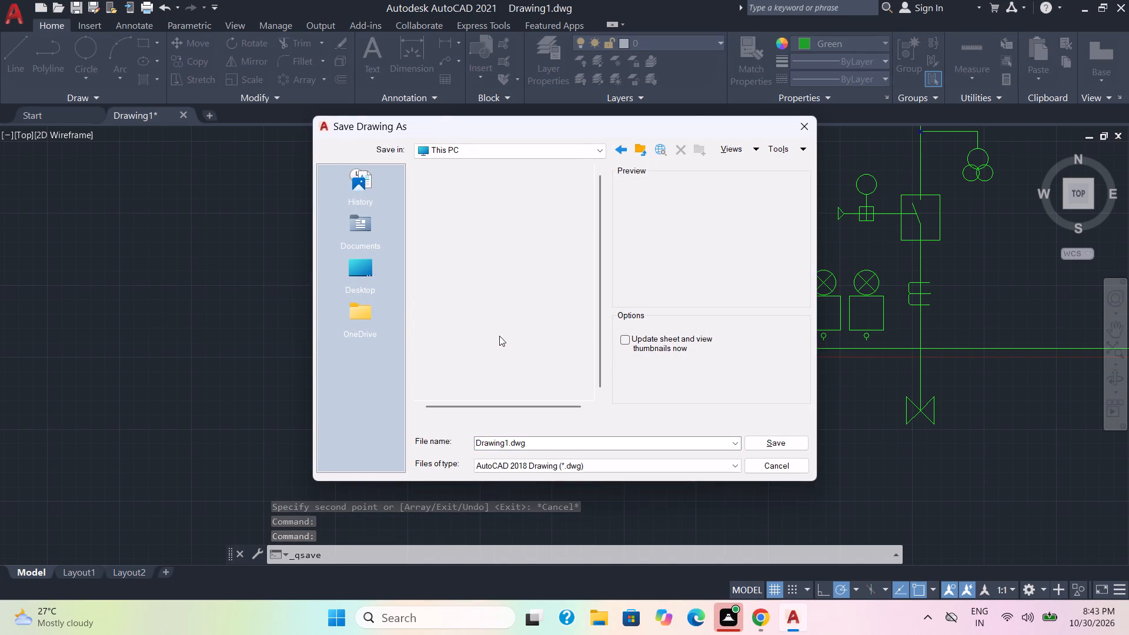
double_click(491, 224)
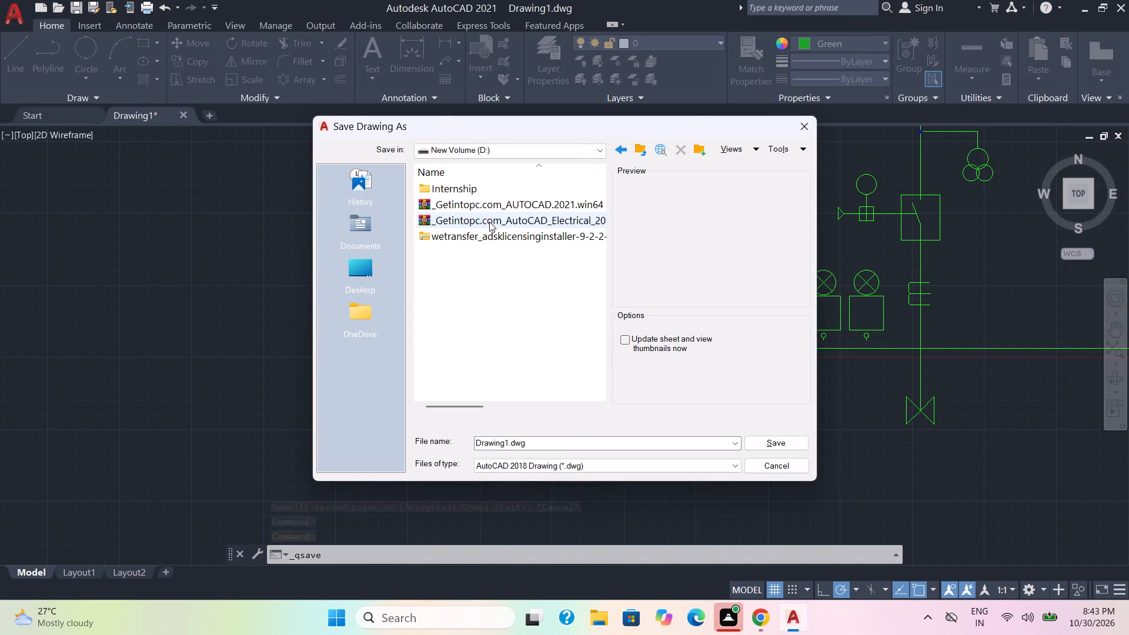
click(477, 181)
click(476, 188)
double_click(502, 191)
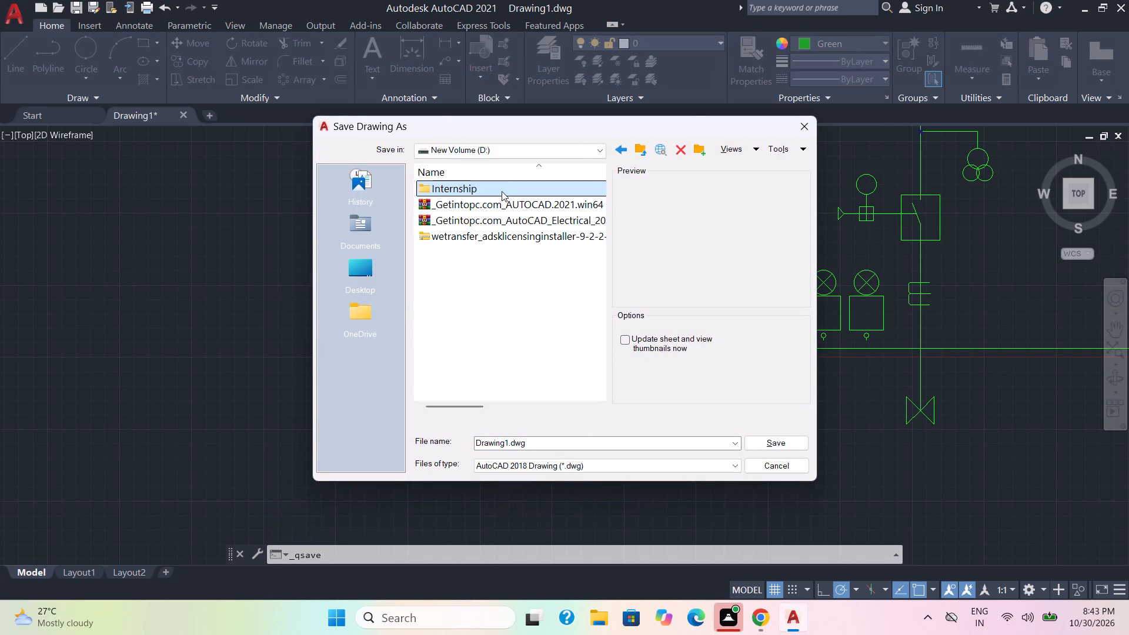
click(502, 191)
double_click(502, 190)
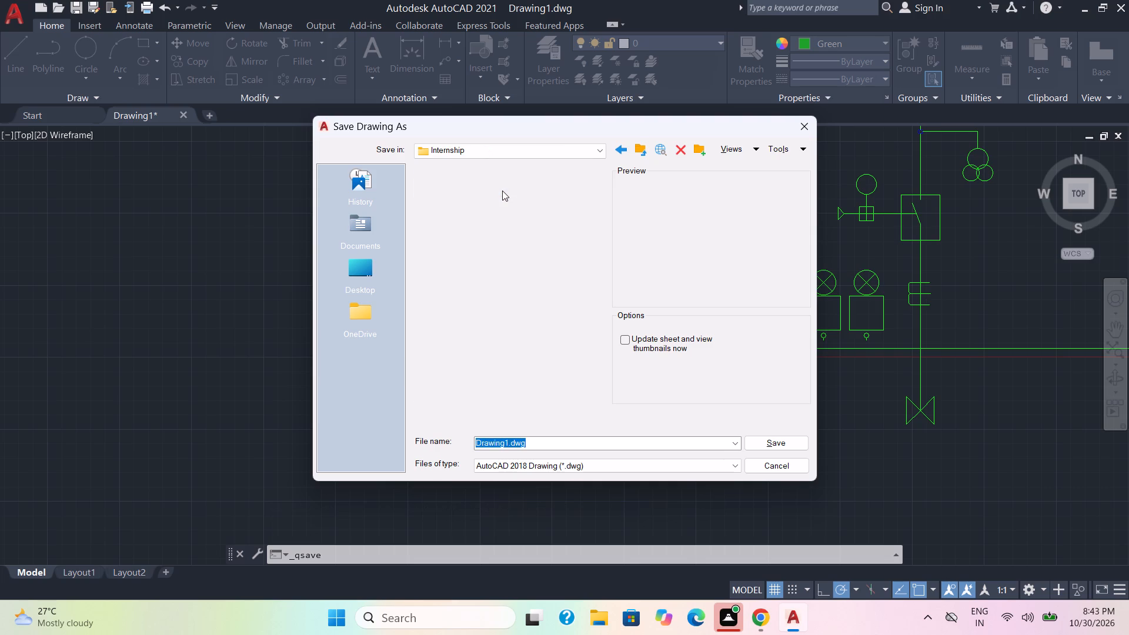
click(559, 438)
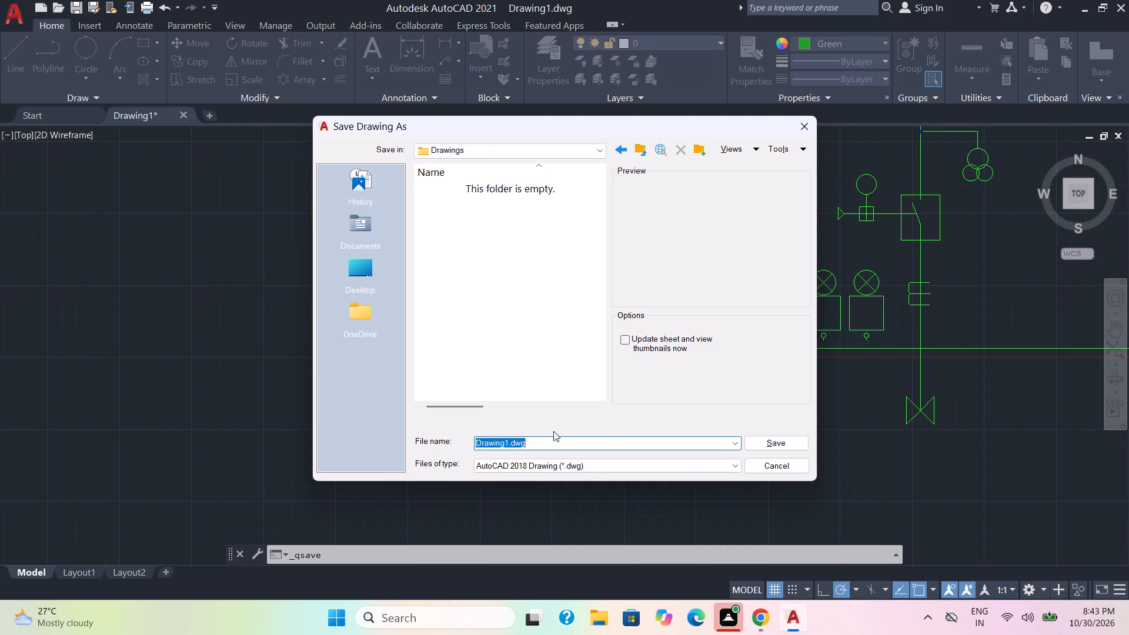
key(ctrl+v)
click(763, 443)
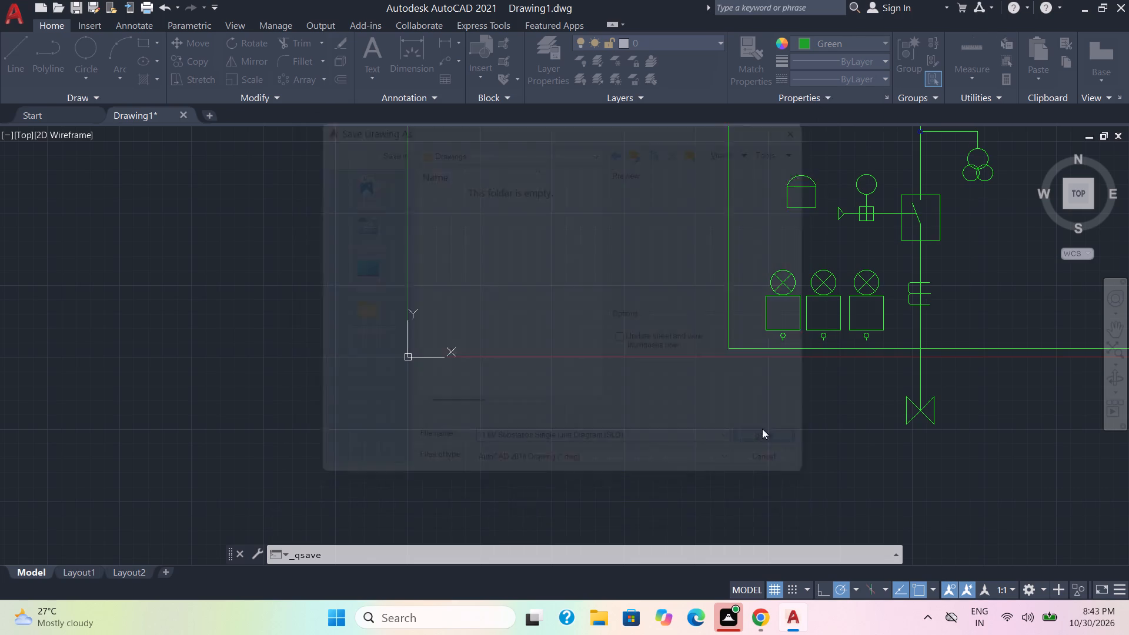
Move the entire diagram up and to the right by about 175 units at 39°, away from the origin.
middle_drag(852, 432, 474, 443)
scroll(577, 423, down, 2)
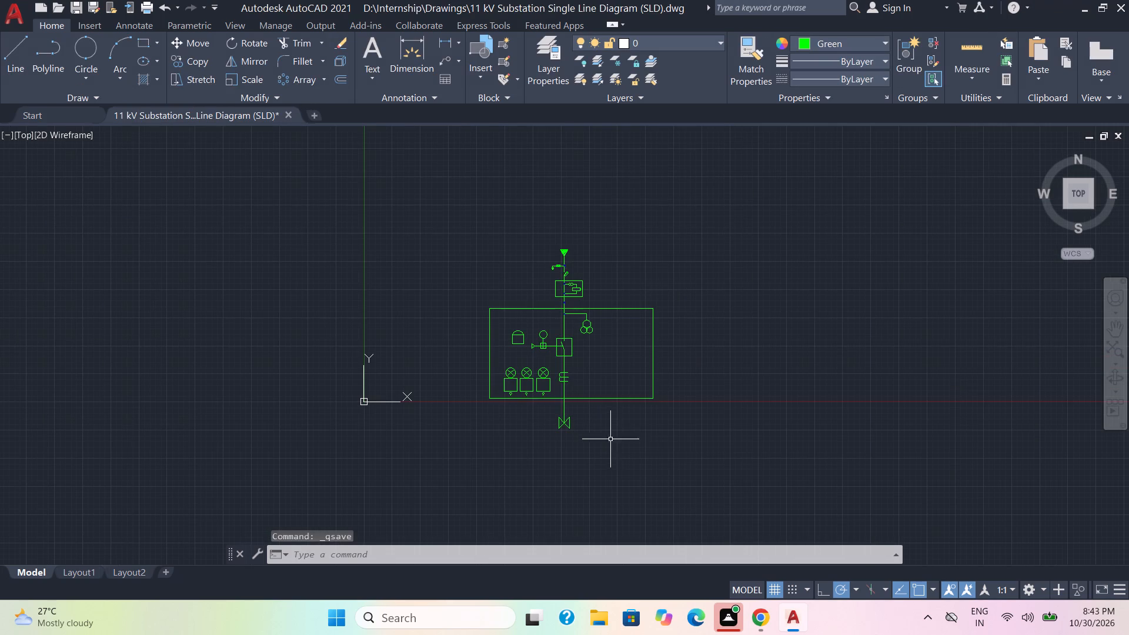
click(695, 466)
click(459, 185)
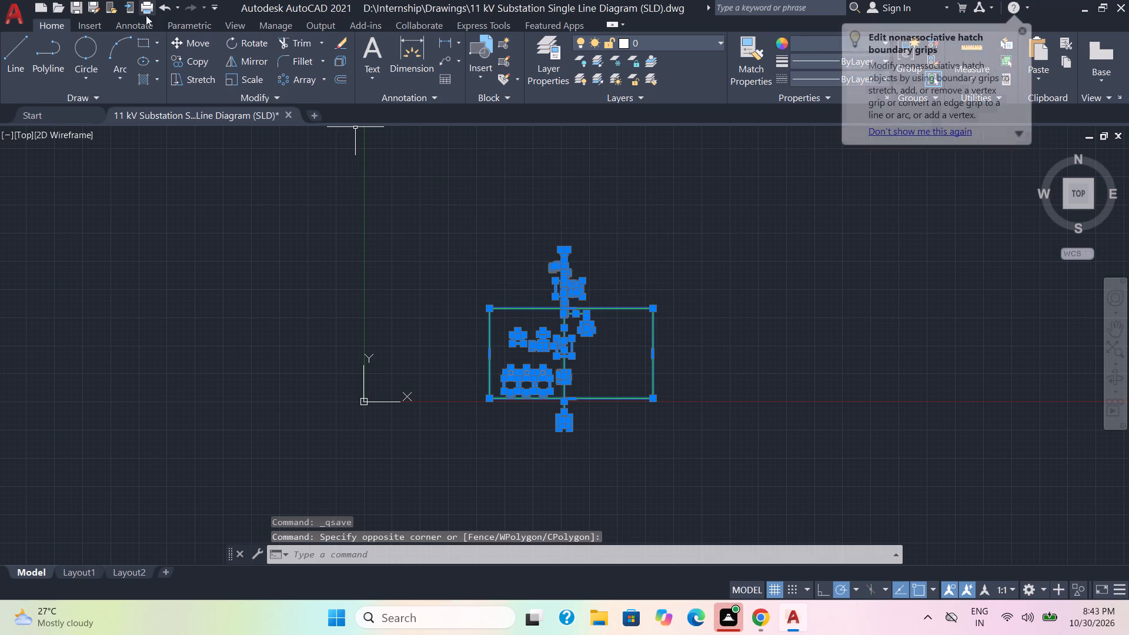
click(198, 36)
click(592, 372)
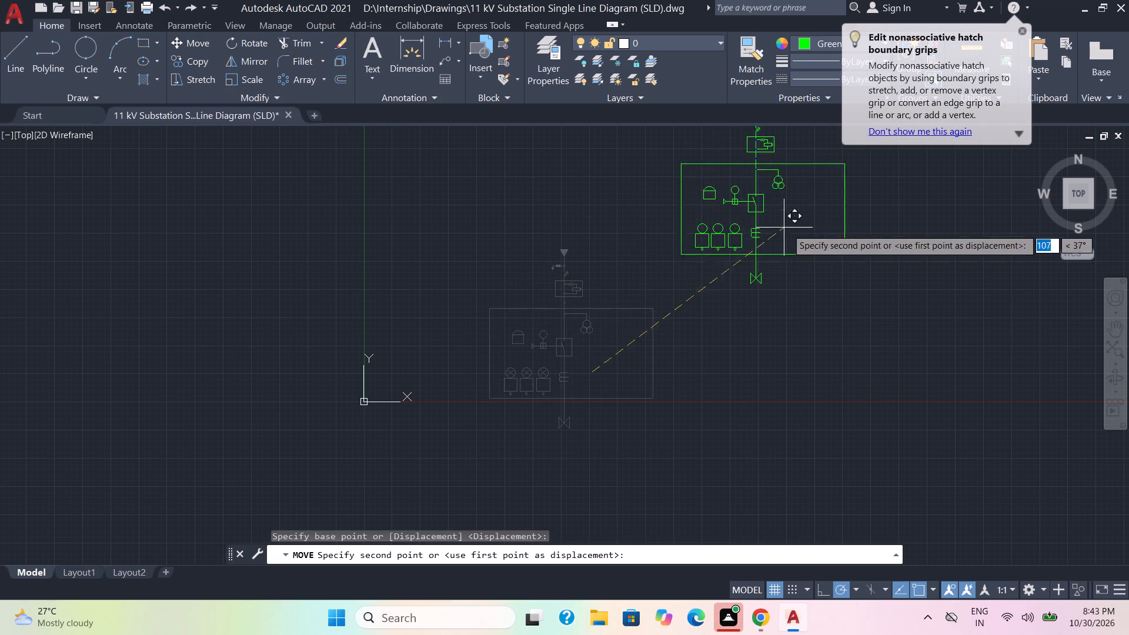
middle_drag(849, 212, 519, 327)
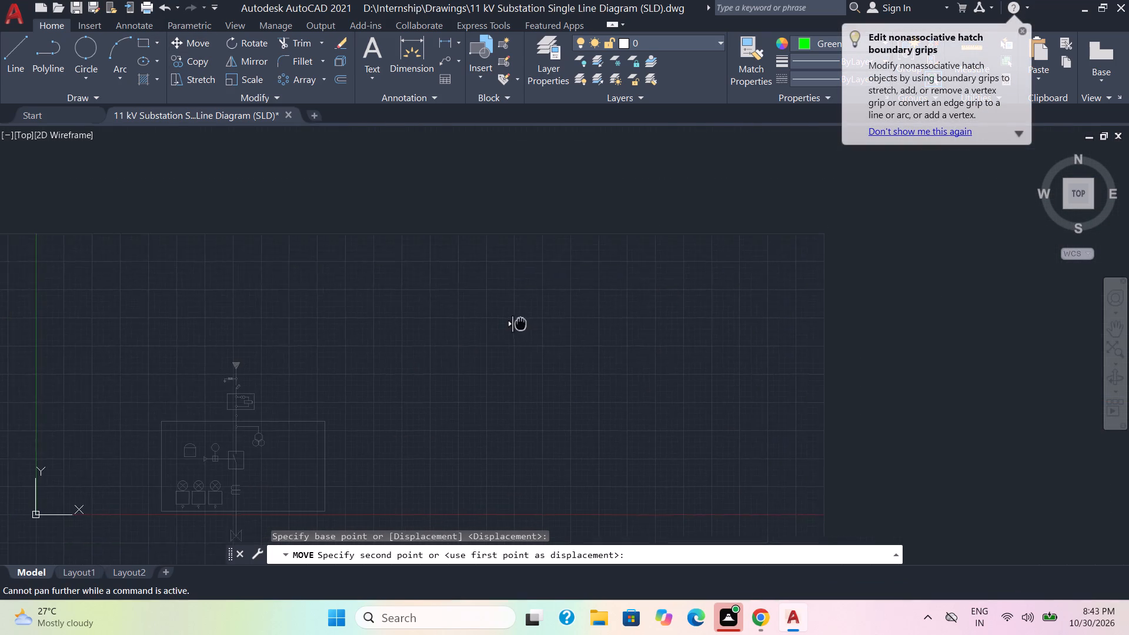
middle_drag(519, 327, 499, 361)
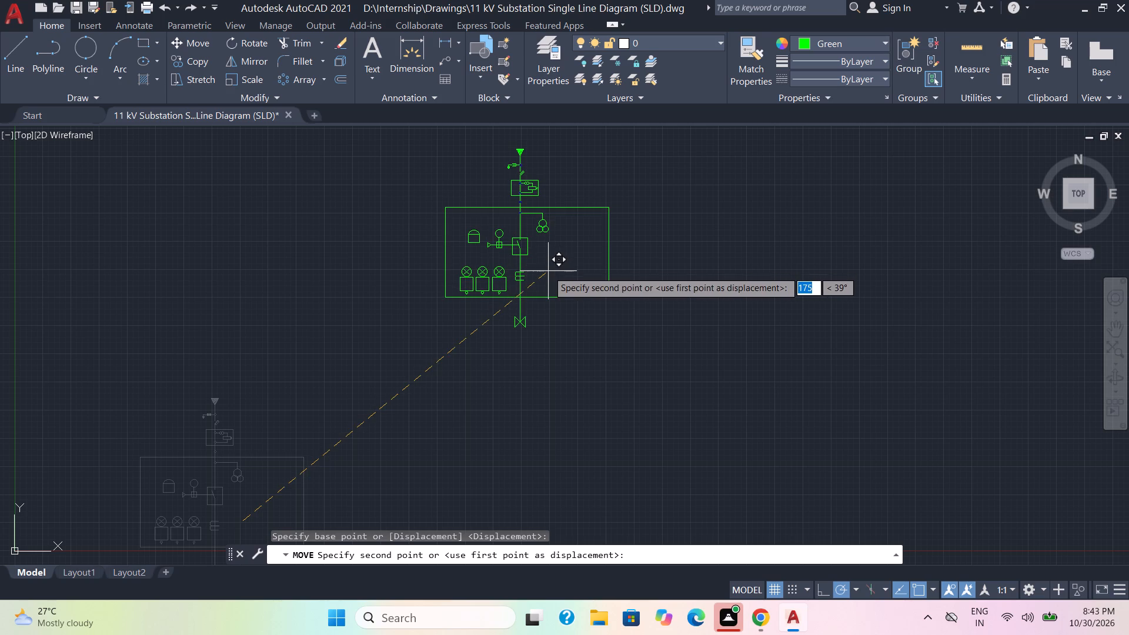
click(548, 271)
Load all available linetypes from acad.lin into the drawing.
scroll(578, 398, up, 2)
scroll(562, 307, down, 1)
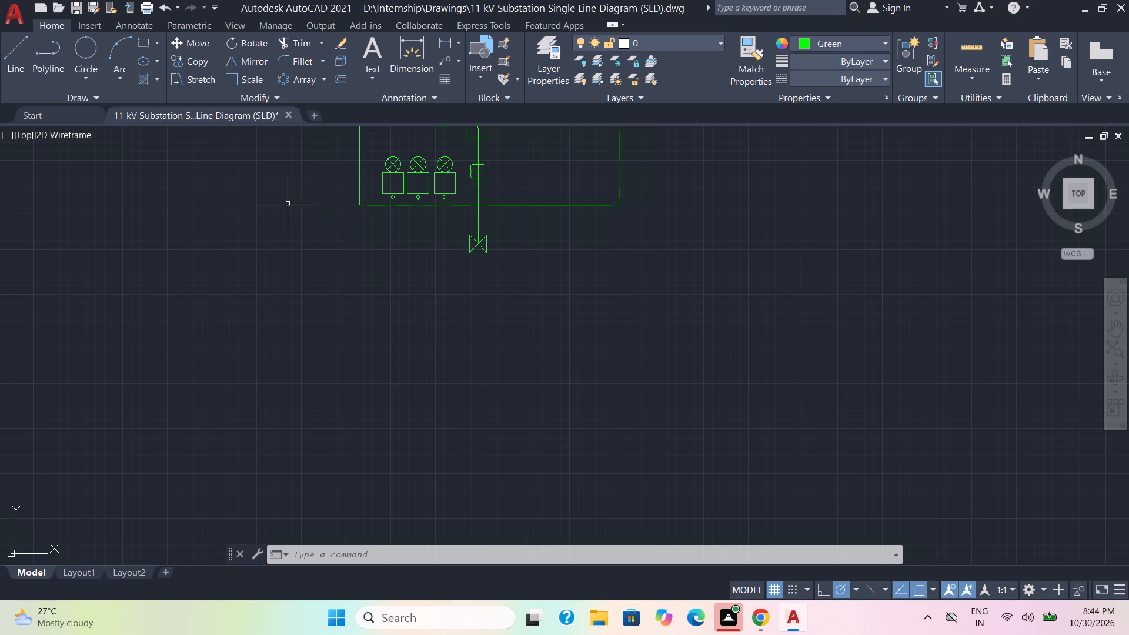
middle_drag(535, 277, 545, 409)
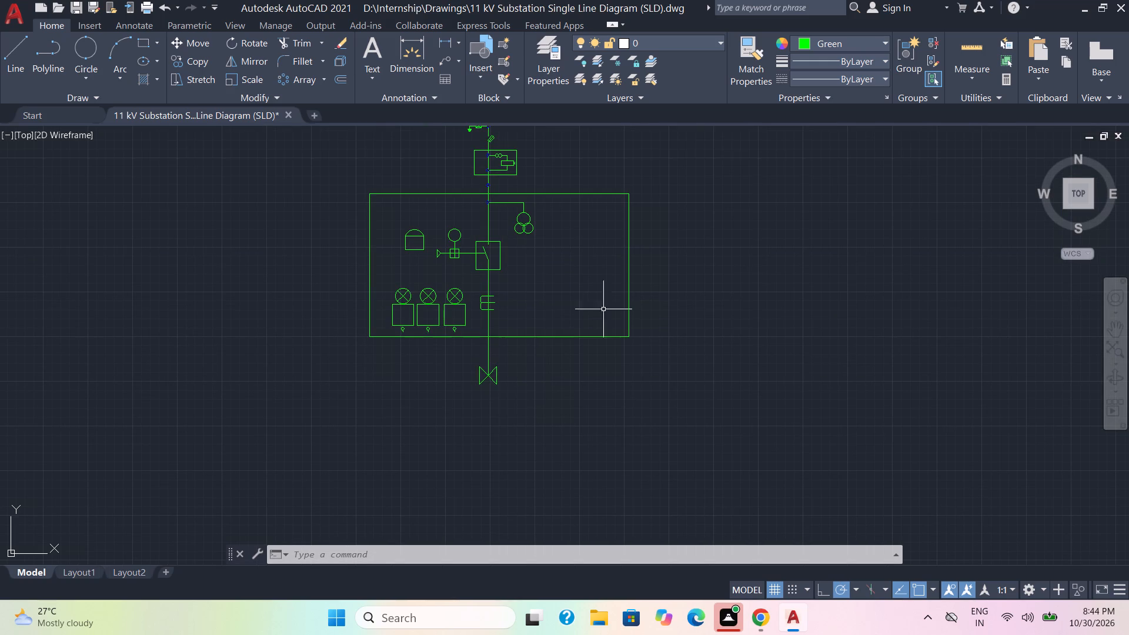
click(628, 291)
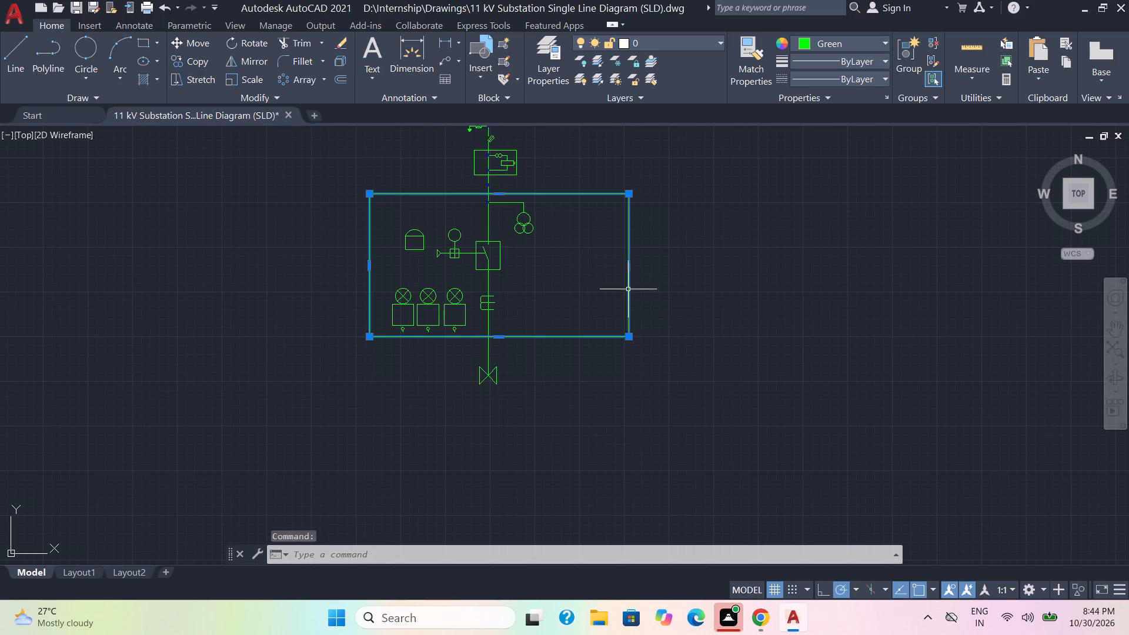
click(845, 82)
click(854, 155)
click(683, 179)
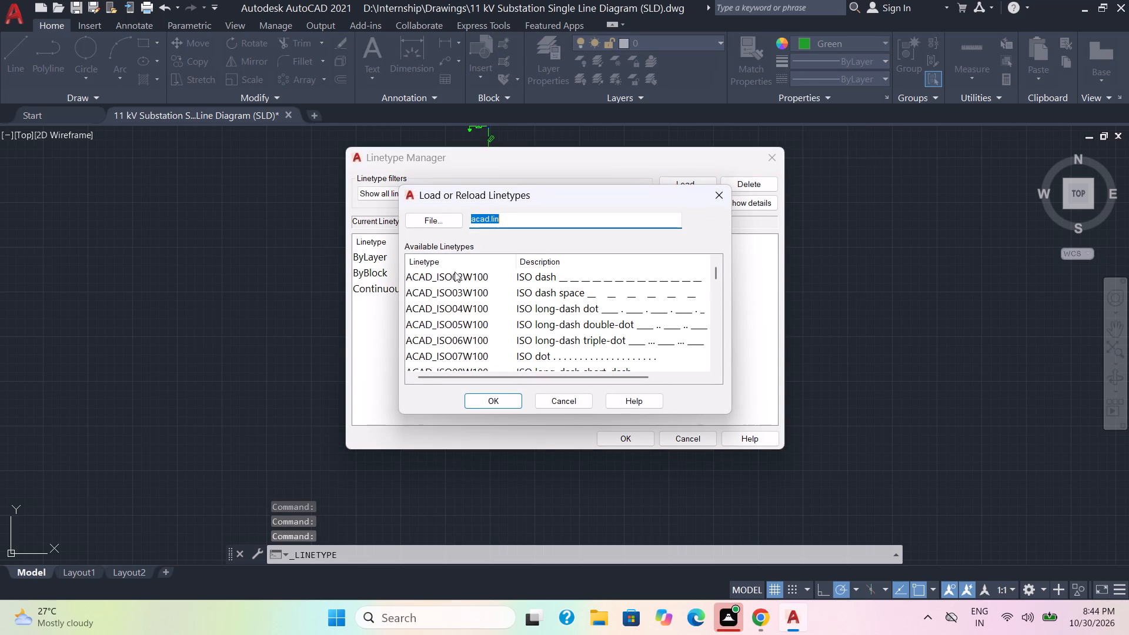
click(450, 275)
key(ctrl+a)
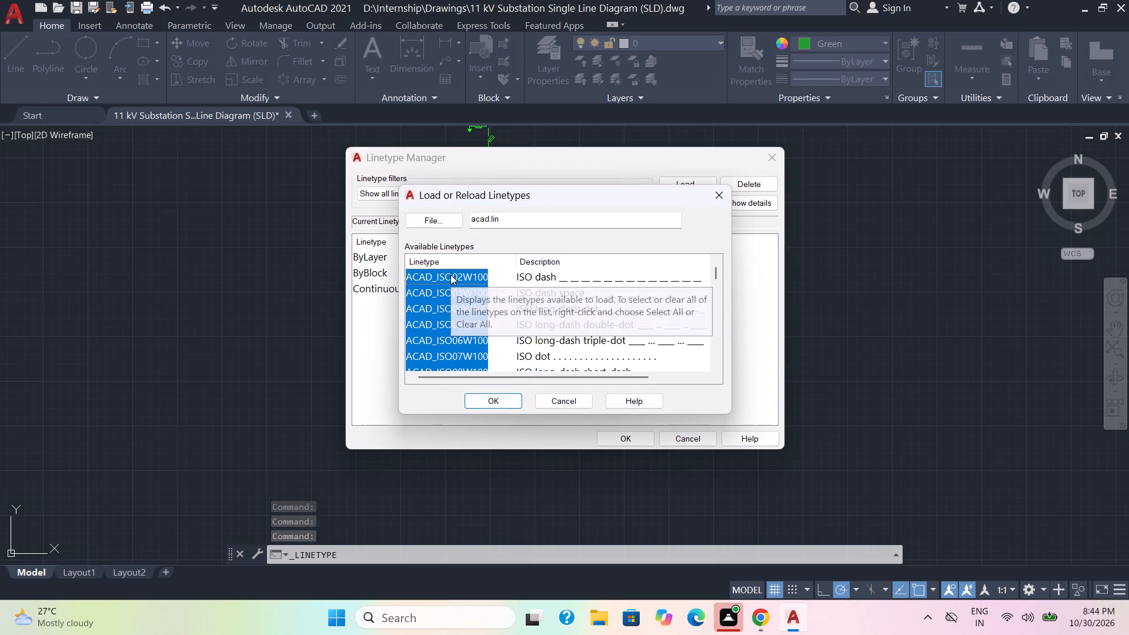
click(504, 405)
click(611, 442)
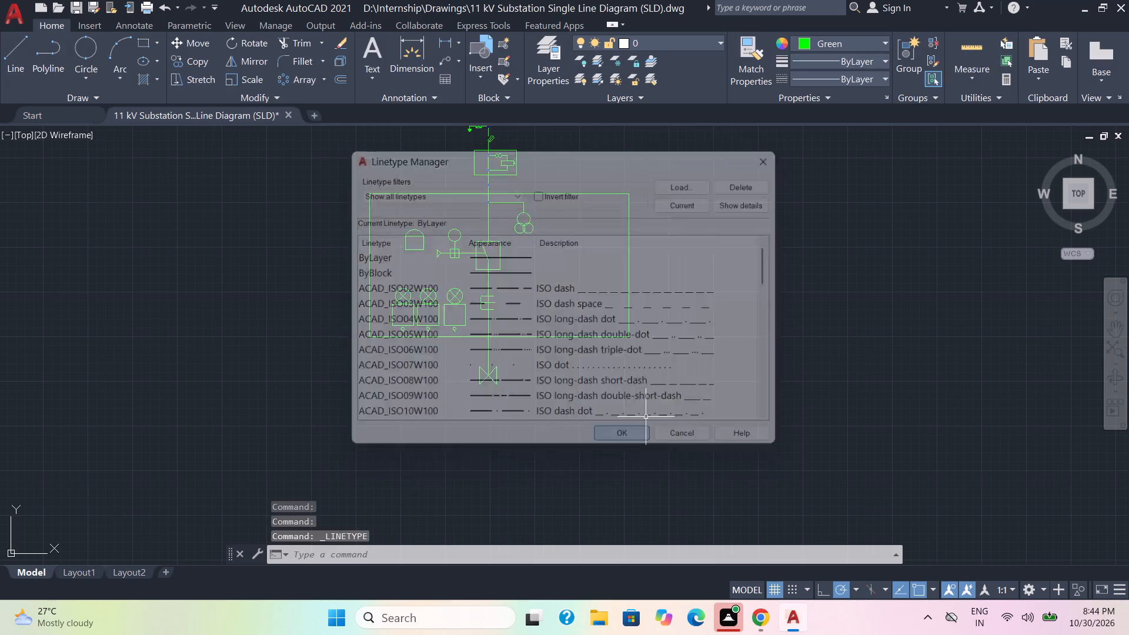
Change the linetype of the large rectangle enclosing the switch section to HIDDENX2.
click(627, 310)
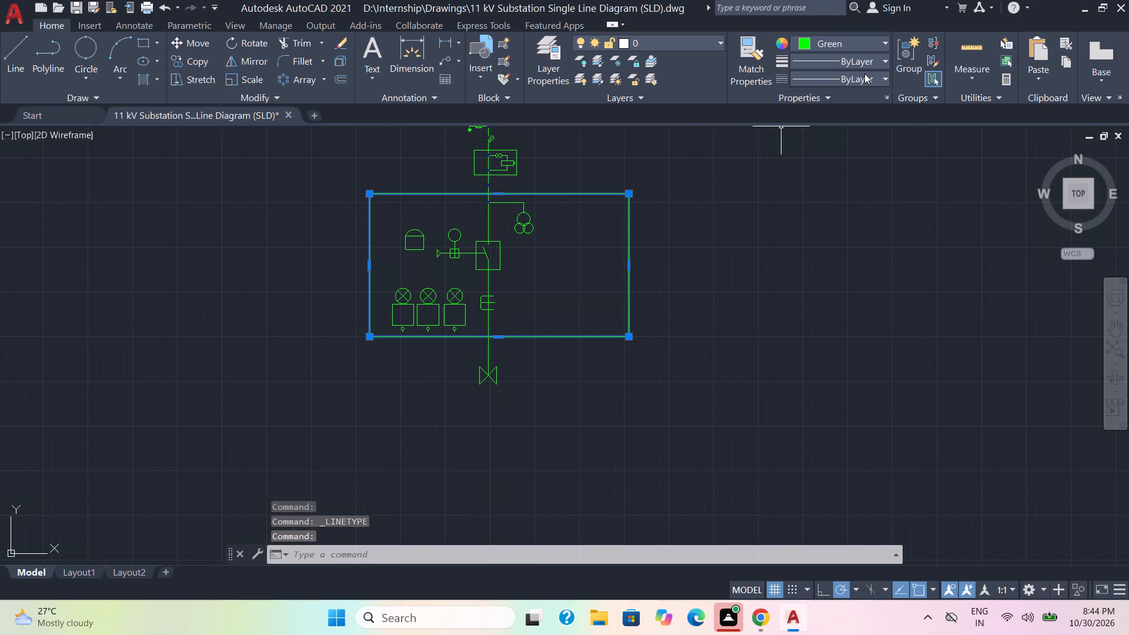
click(864, 75)
scroll(849, 173, down, 14)
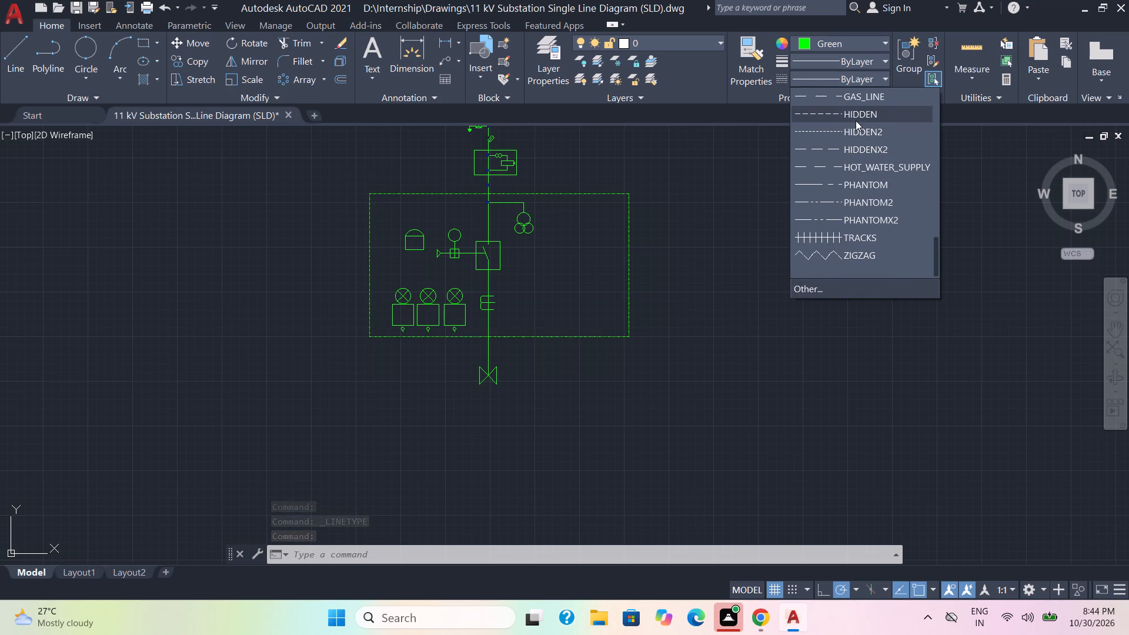
click(865, 153)
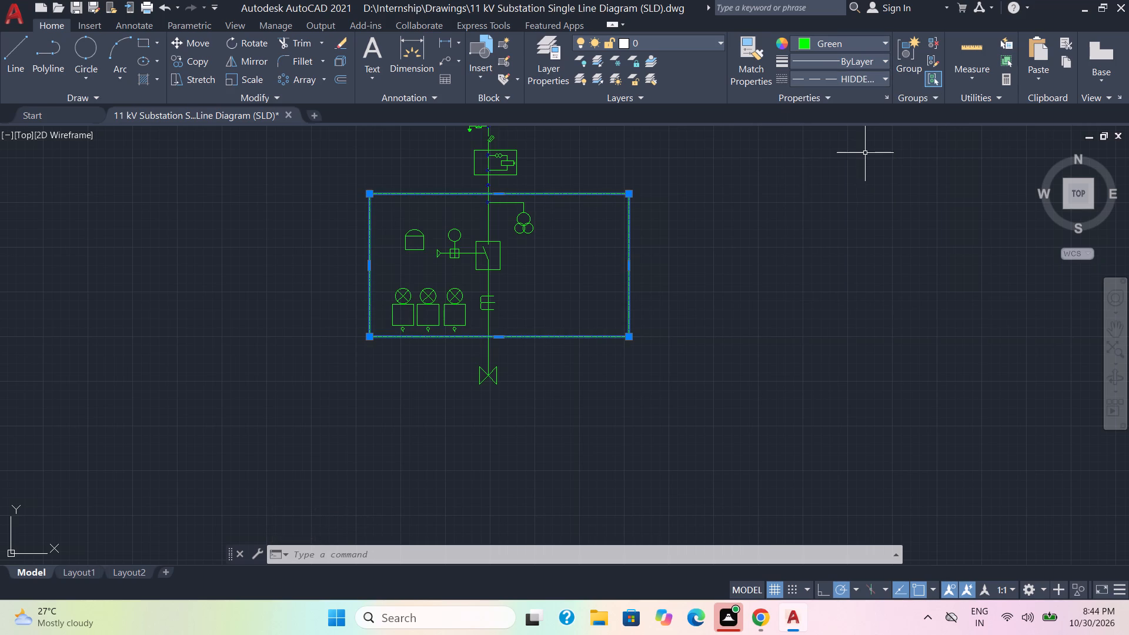
Set the large enclosing rectangle's linetype scale to 5 in its properties.
key(ctrl+1)
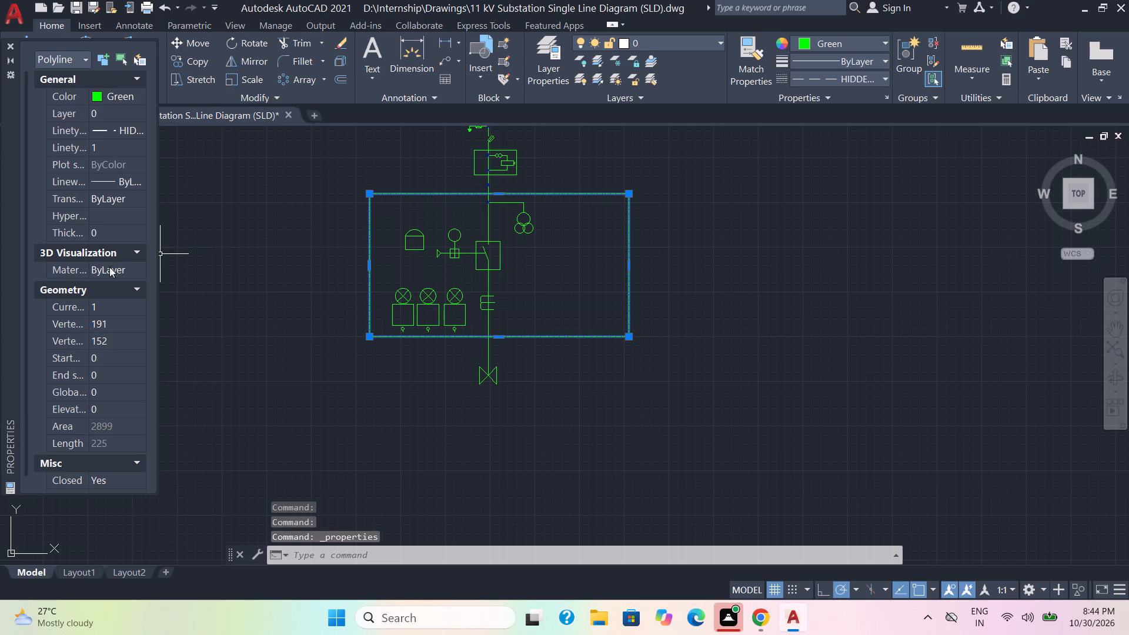
click(116, 151)
key(5)
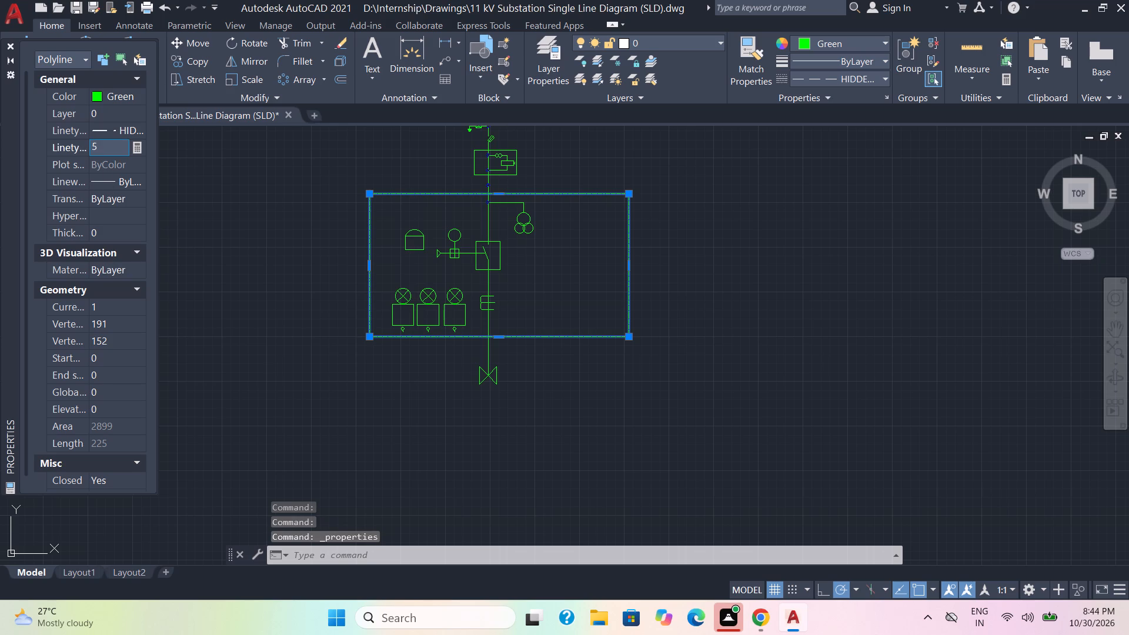
key(Return)
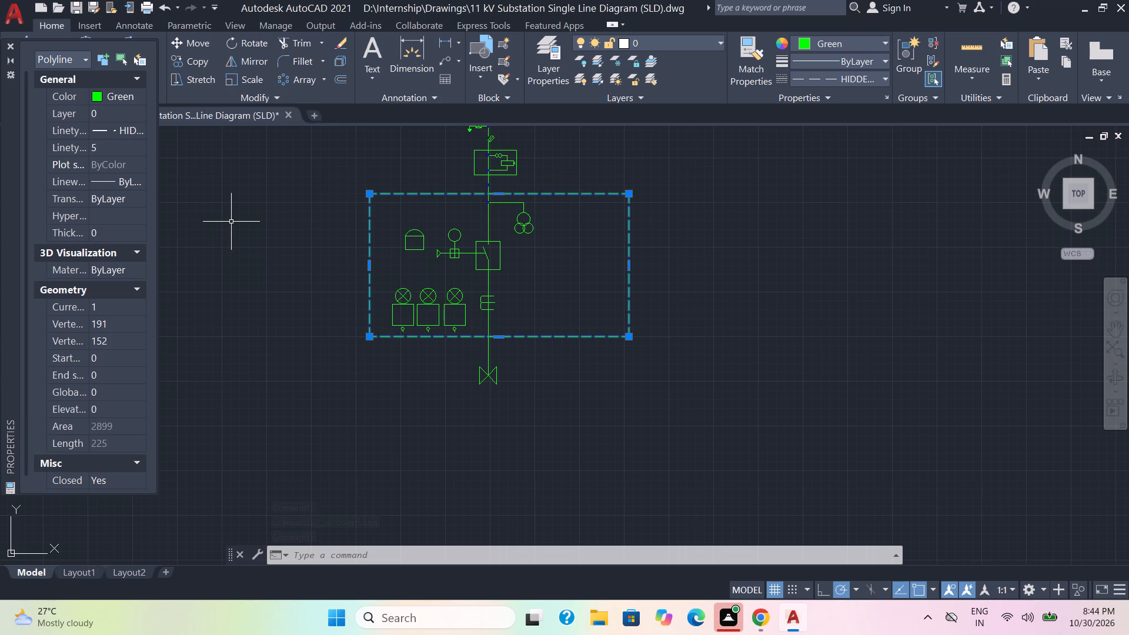
click(14, 47)
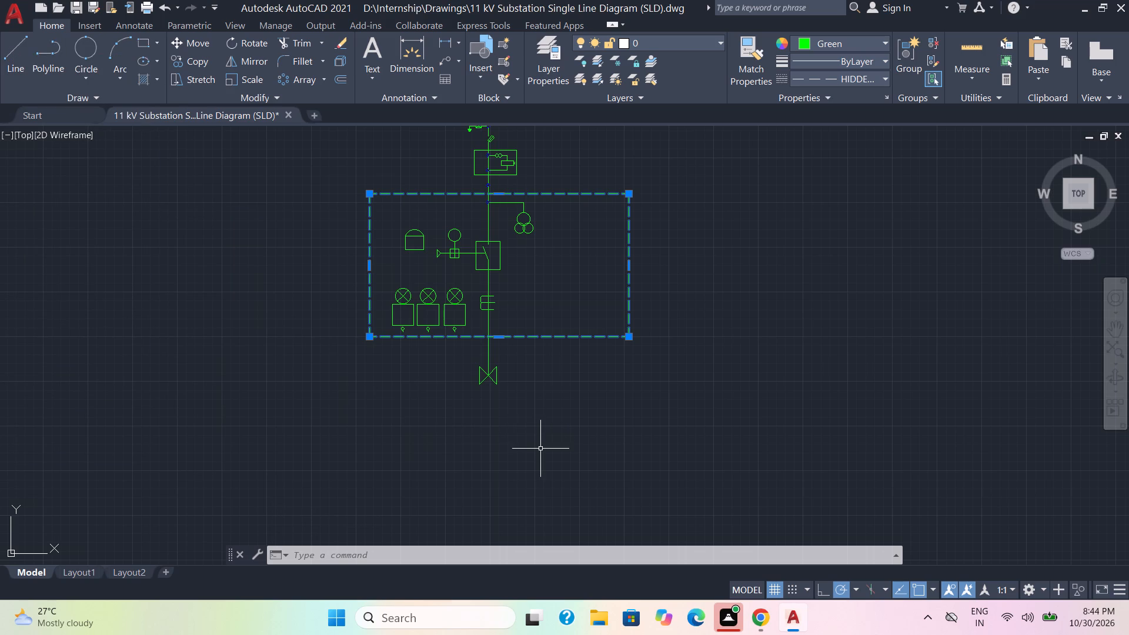
Draw a vertical line about 12 units long downward from the centre of the bow-tie symbol.
middle_drag(546, 440, 554, 459)
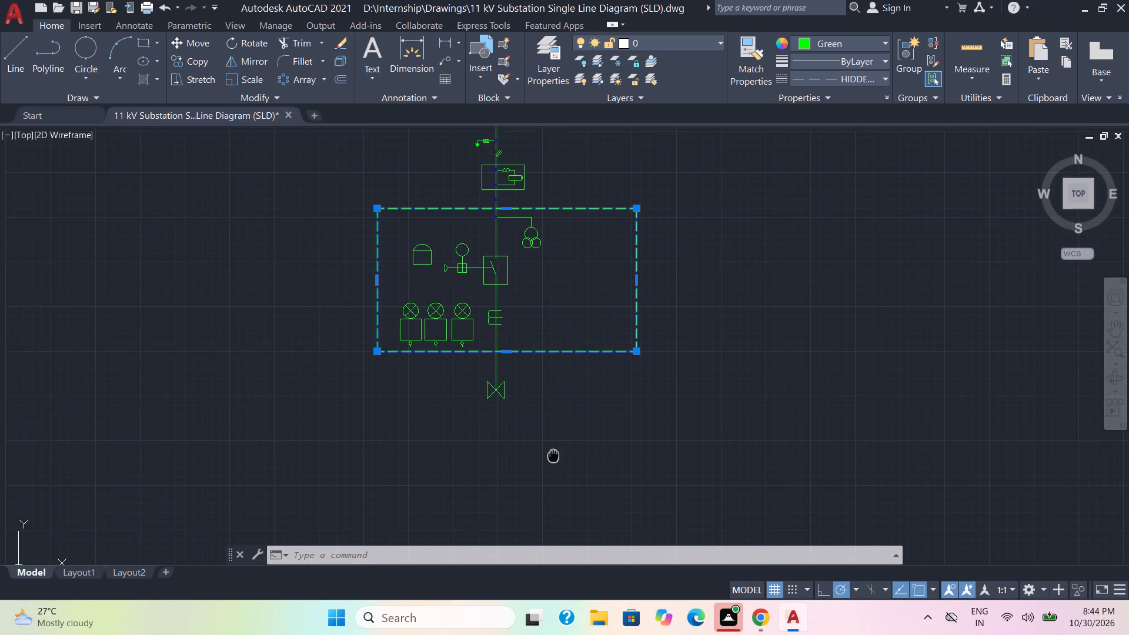
middle_drag(554, 459, 544, 358)
scroll(532, 359, up, 1)
middle_drag(532, 359, 561, 350)
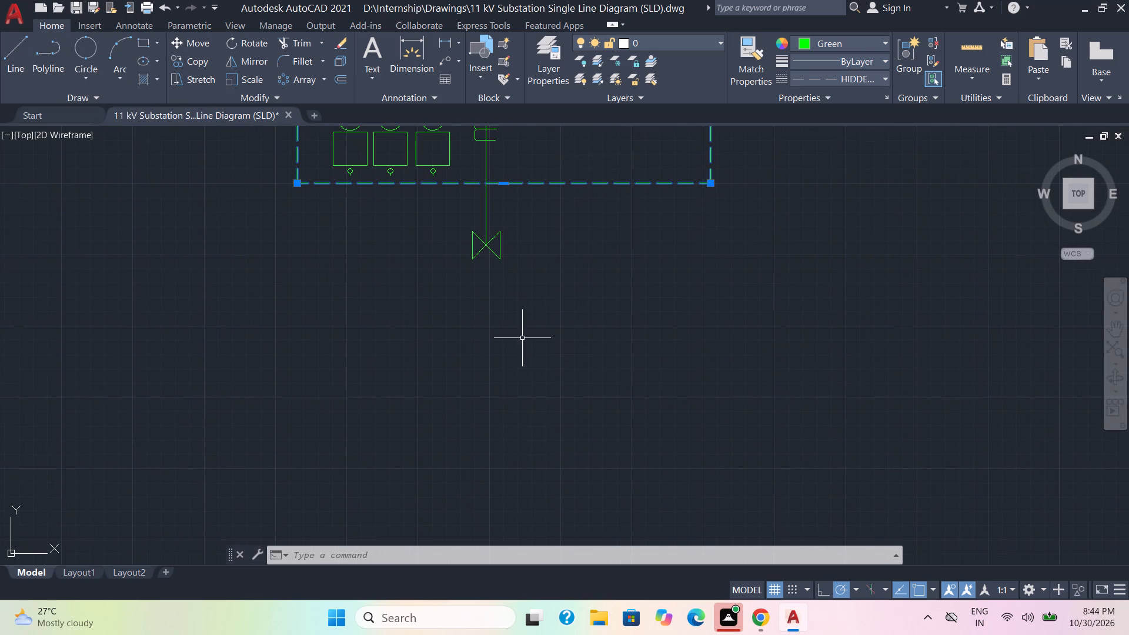
click(16, 63)
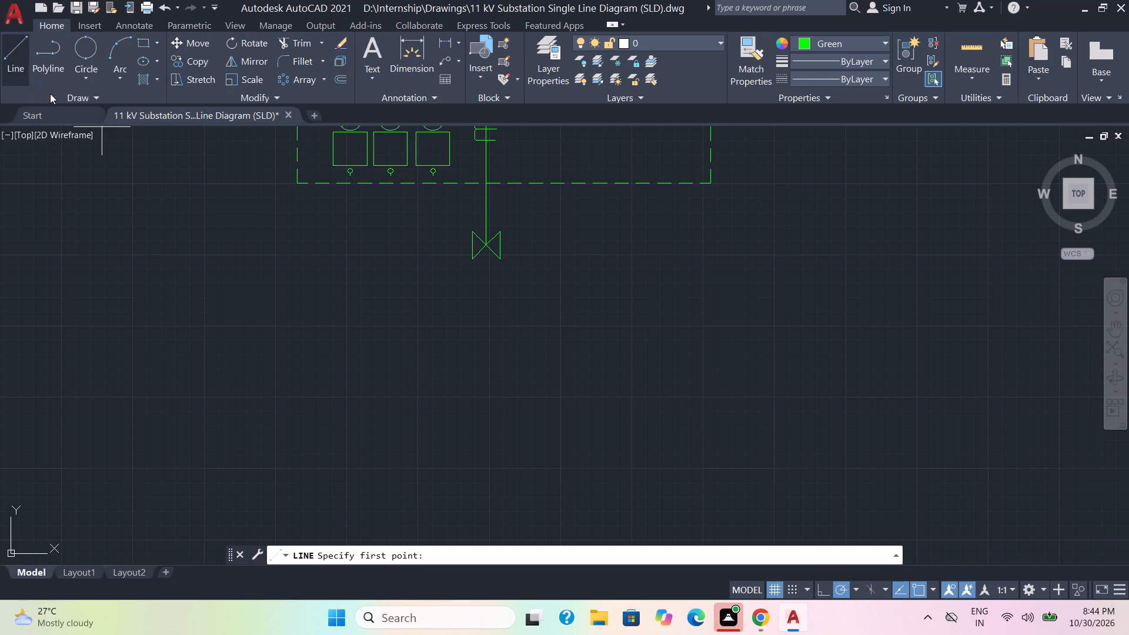
click(488, 246)
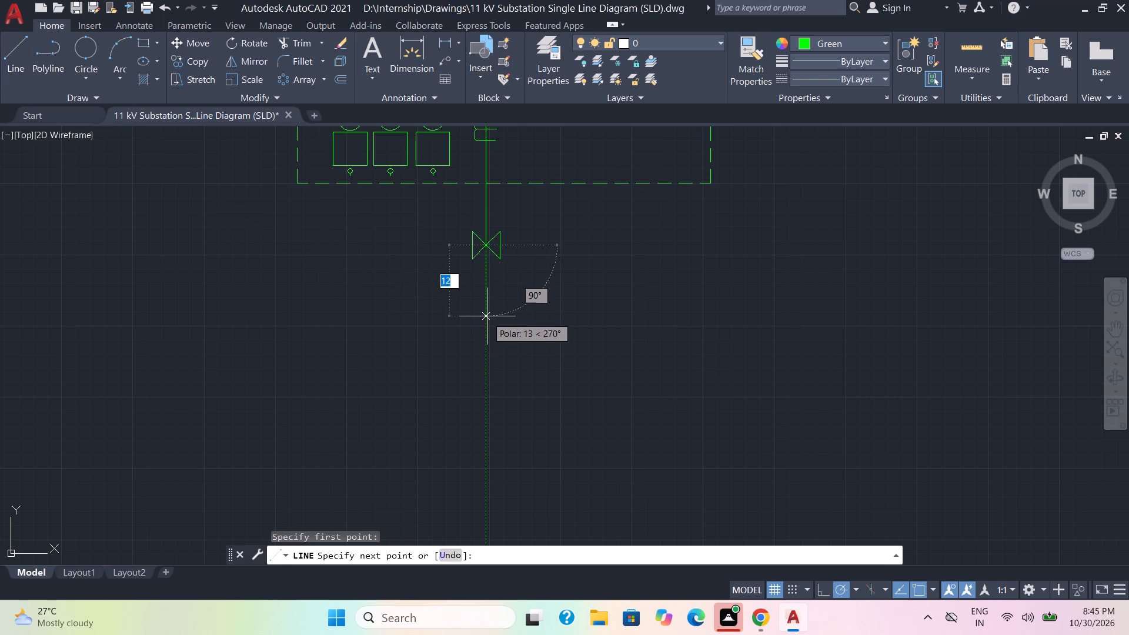
click(487, 310)
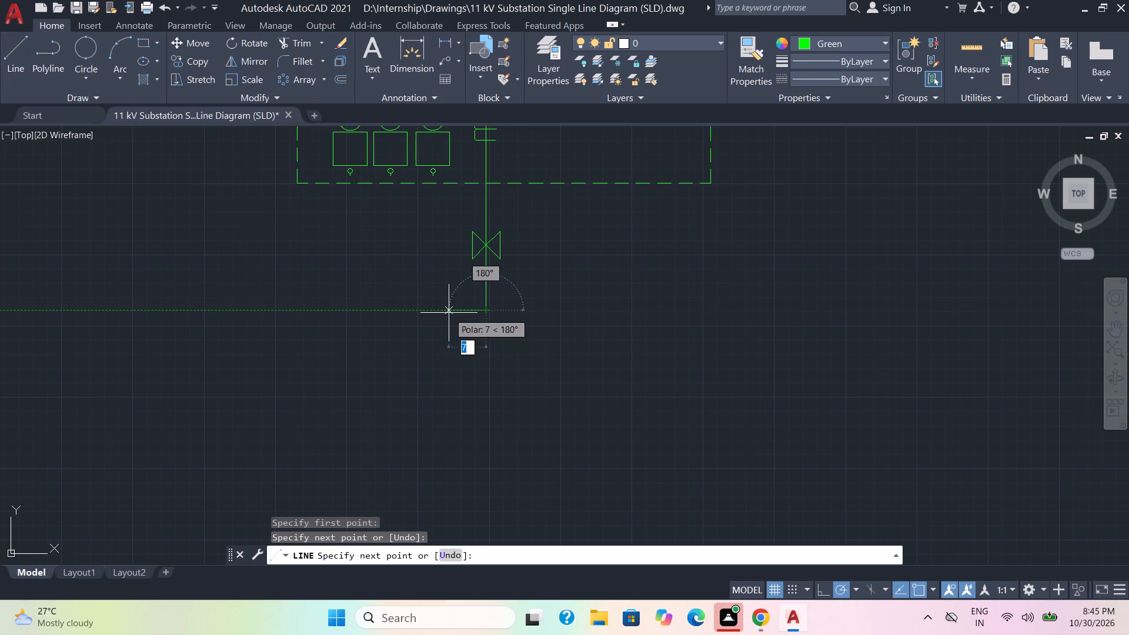
key(Escape)
Draw a two-point circle about 12 units in diameter, hanging from the lower end of the new vertical line.
middle_drag(562, 304, 596, 496)
middle_drag(637, 325, 623, 447)
scroll(623, 447, down, 1)
middle_drag(623, 447, 619, 306)
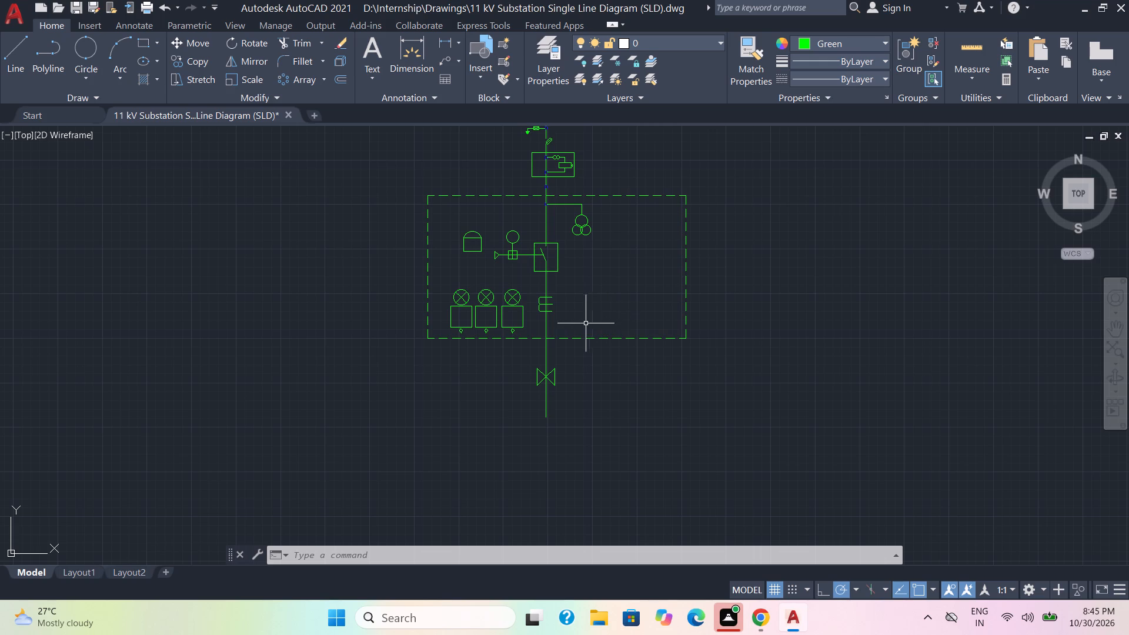
click(83, 55)
click(547, 417)
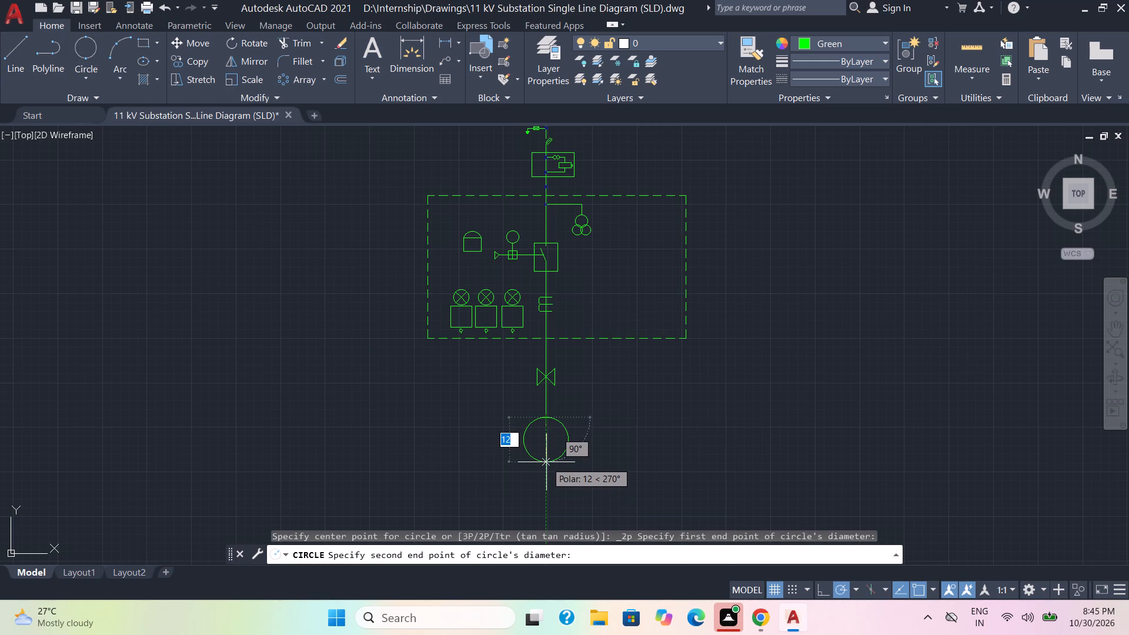
click(546, 462)
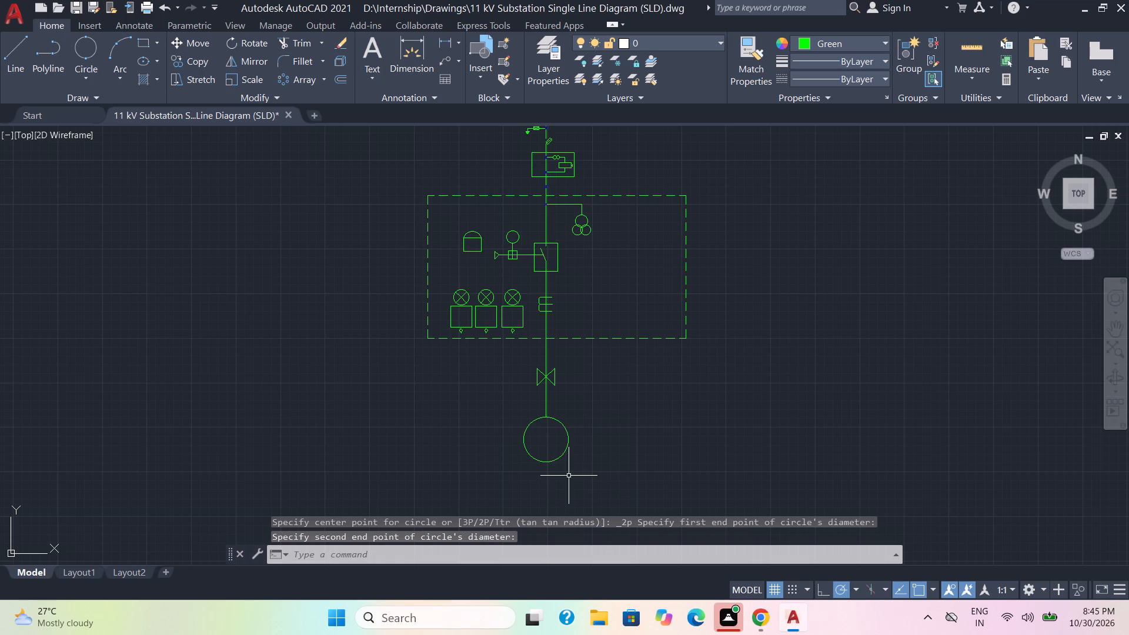
Copy the new circle about 10 units straight down so that the two circles slightly overlap.
middle_drag(569, 476, 560, 362)
drag(560, 362, 560, 352)
click(531, 332)
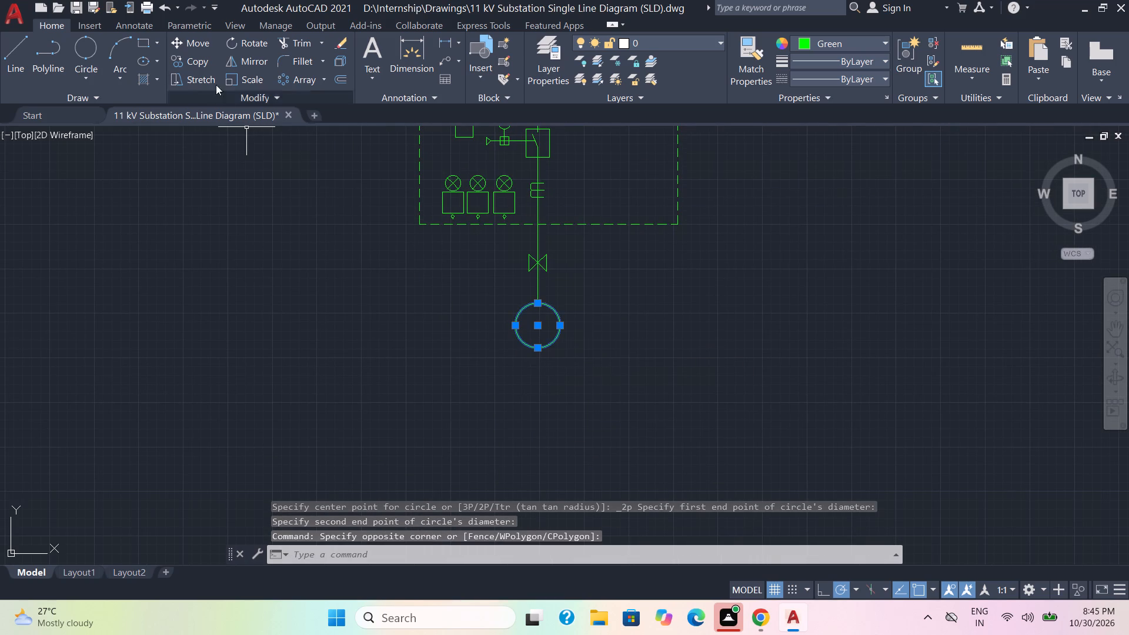
click(206, 64)
click(539, 303)
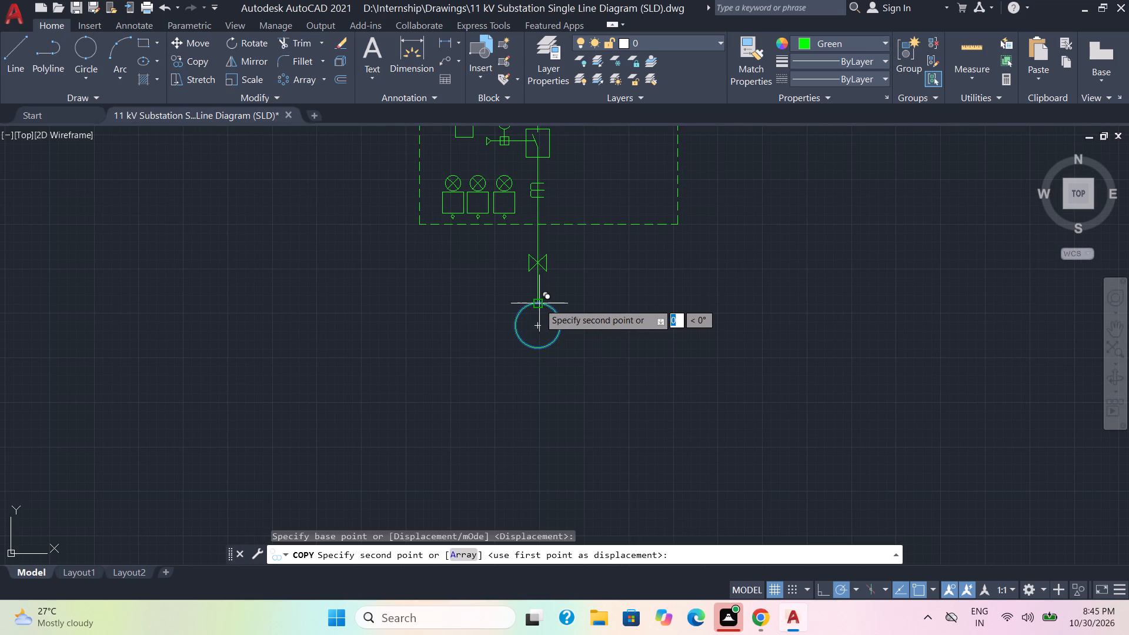
scroll(536, 347, up, 2)
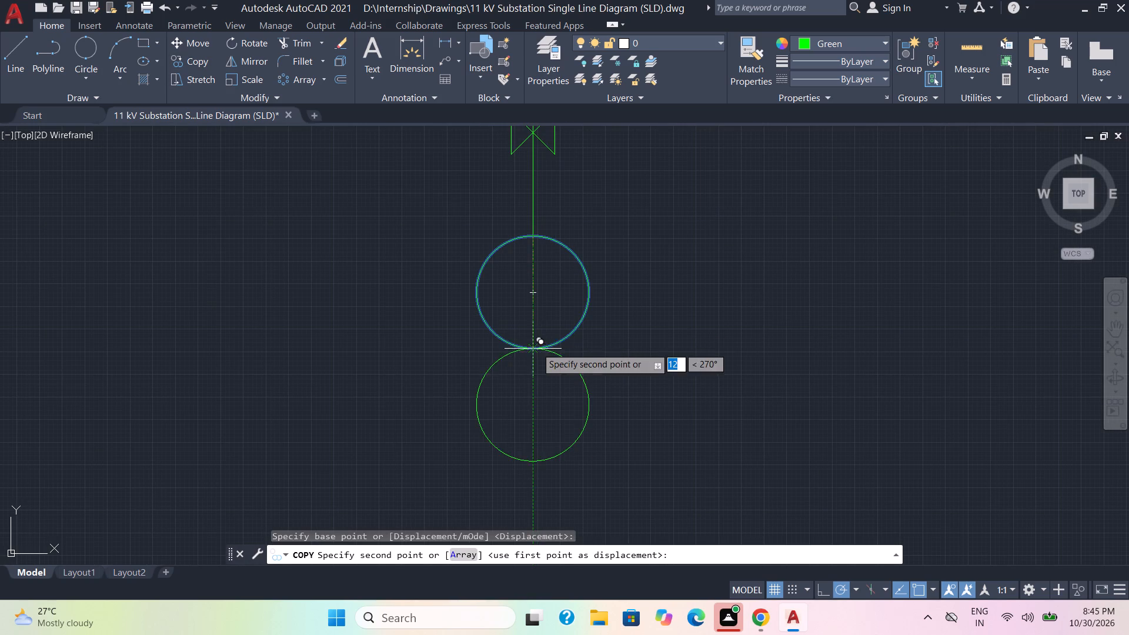
click(531, 331)
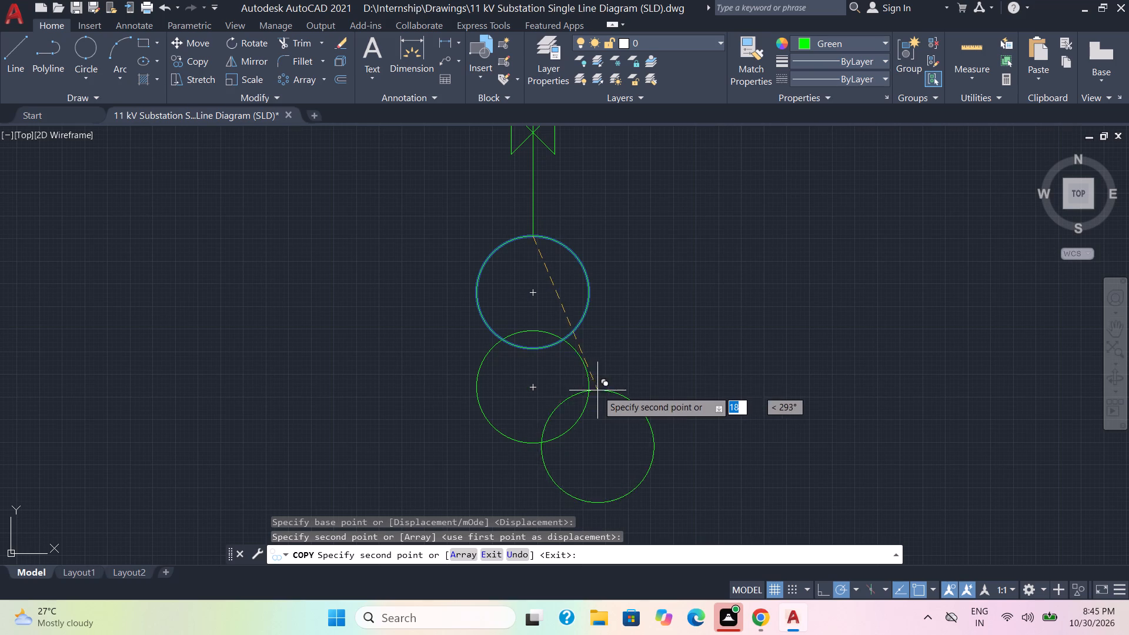
key(Escape)
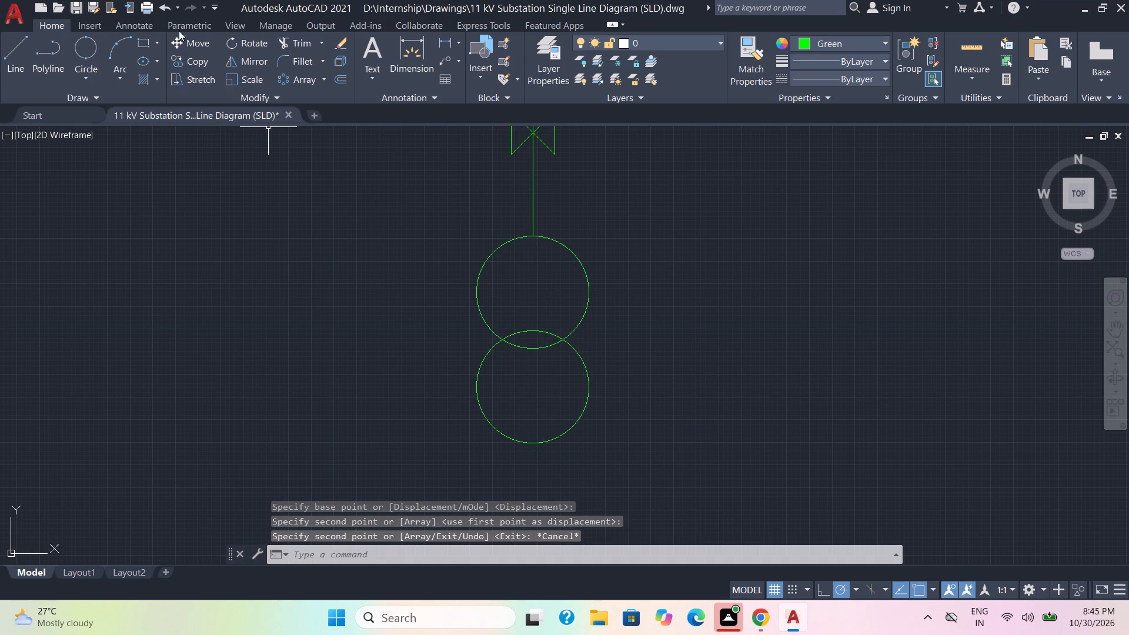
Draw a three-sided polygon circumscribed about a circle of about 2 units radius, centred on the vertical axis in the upper transformer circle.
click(157, 44)
click(175, 93)
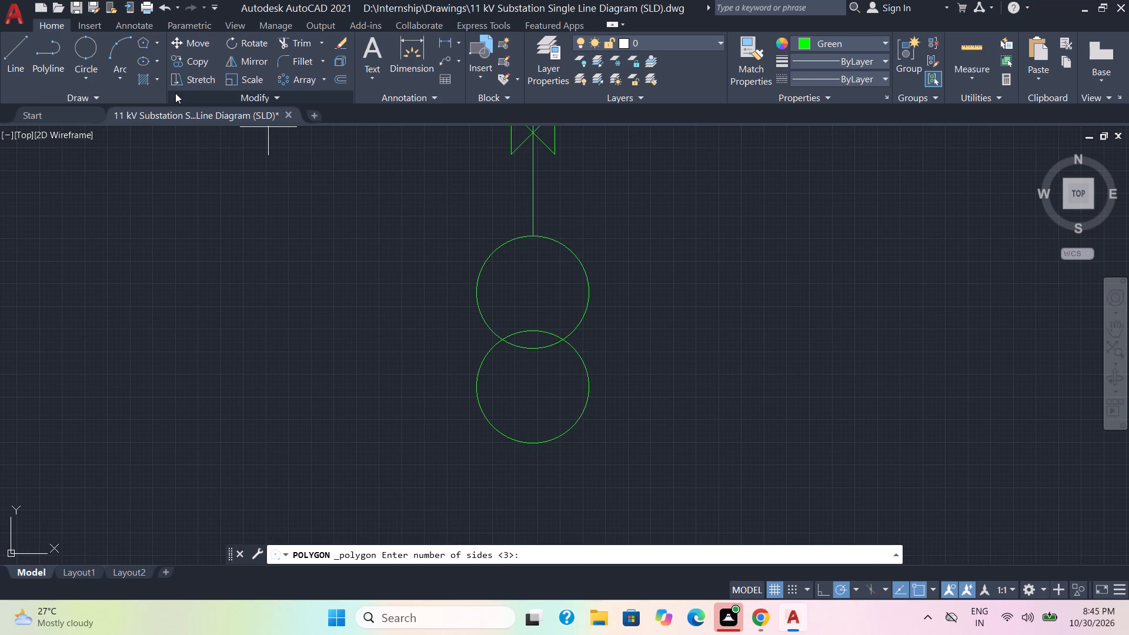
key(3)
key(Return)
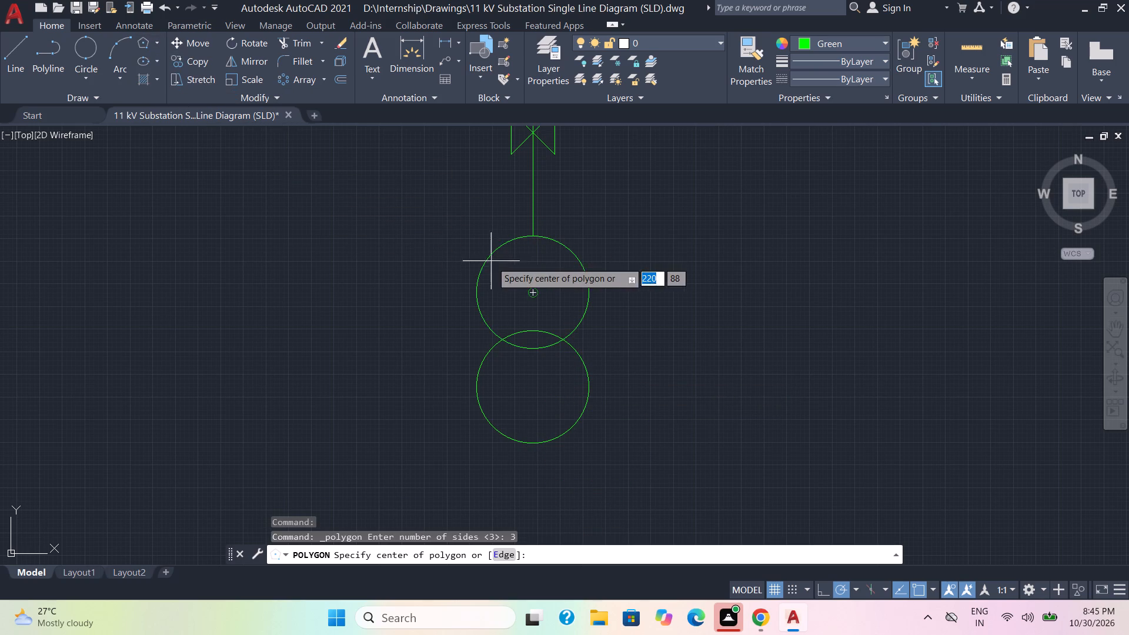
click(531, 259)
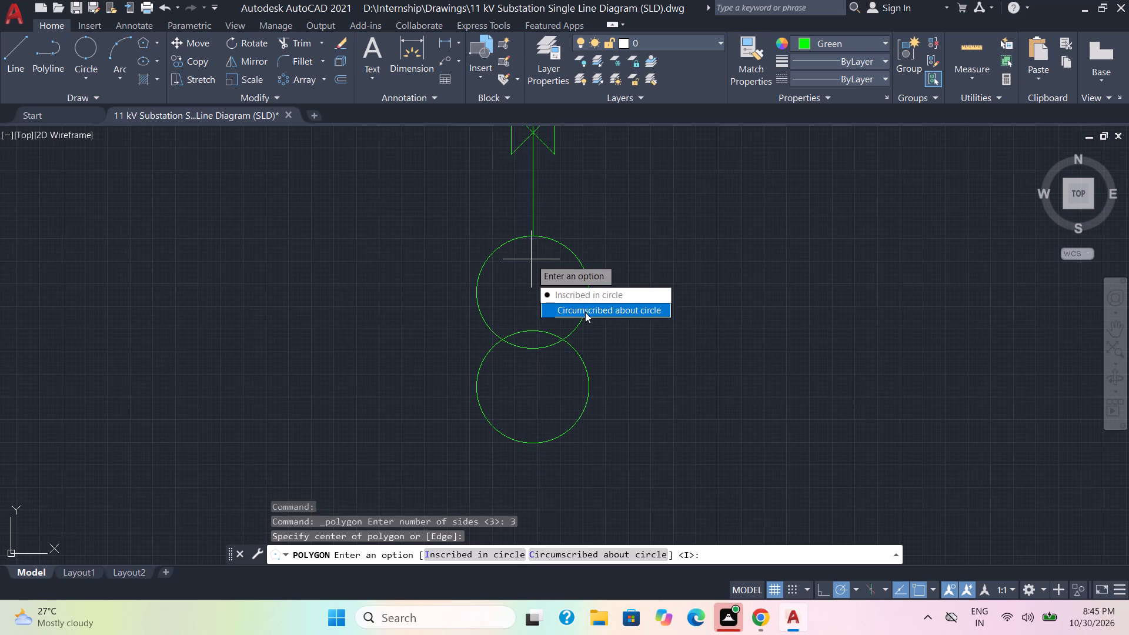
drag(585, 312, 531, 259)
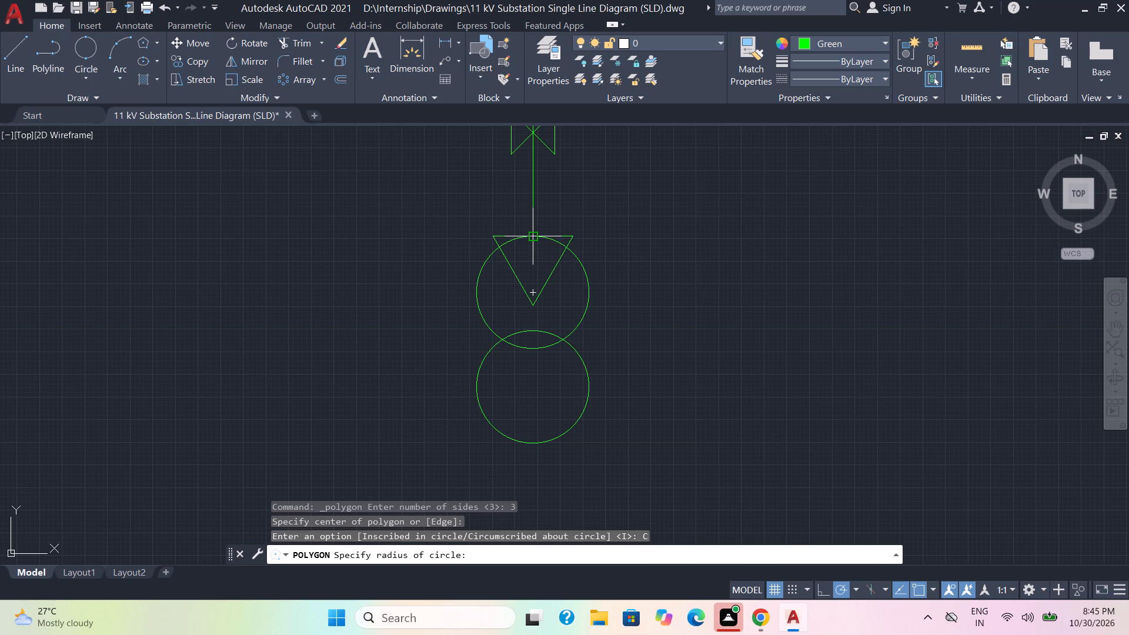
click(535, 279)
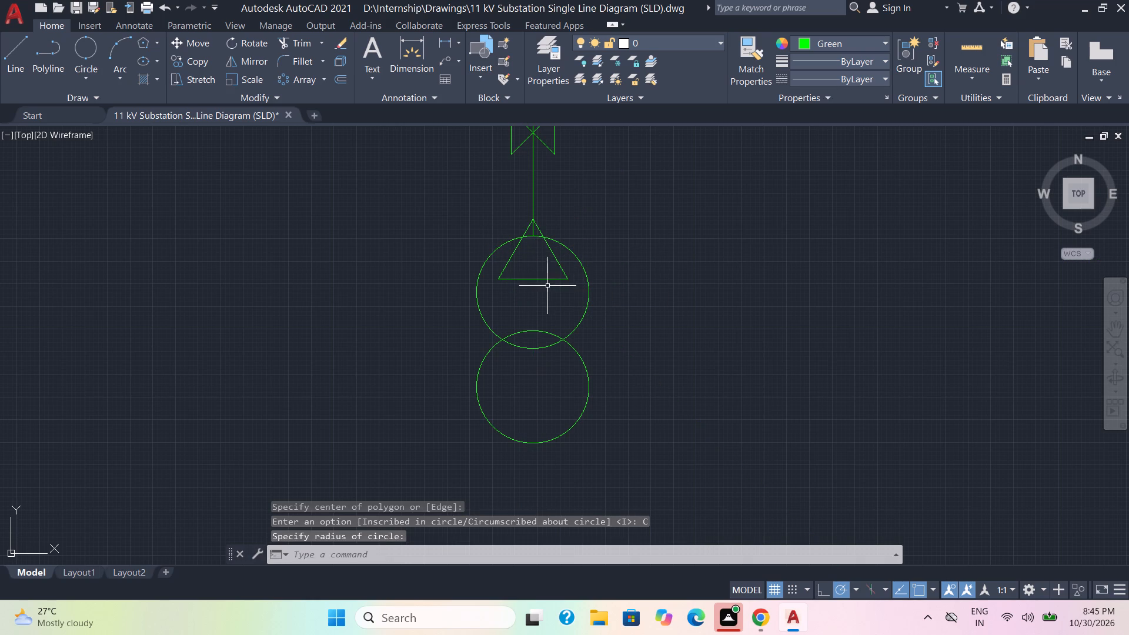
Move the triangle about 4 units straight down so it sits inside the upper transformer circle.
click(550, 289)
click(533, 270)
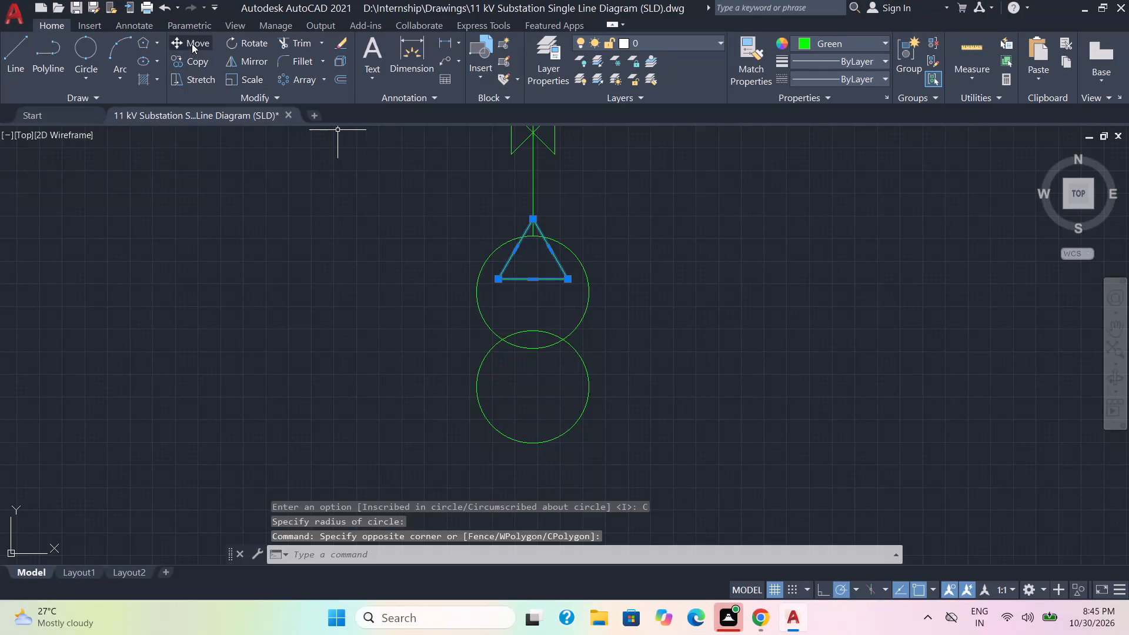
click(192, 42)
click(535, 223)
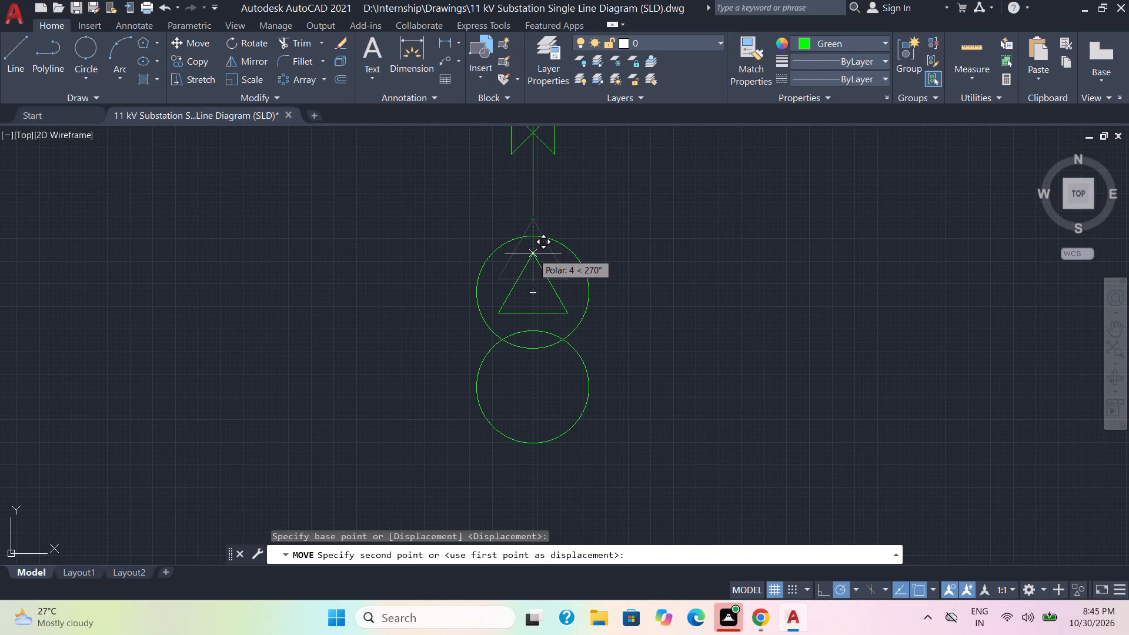
click(533, 253)
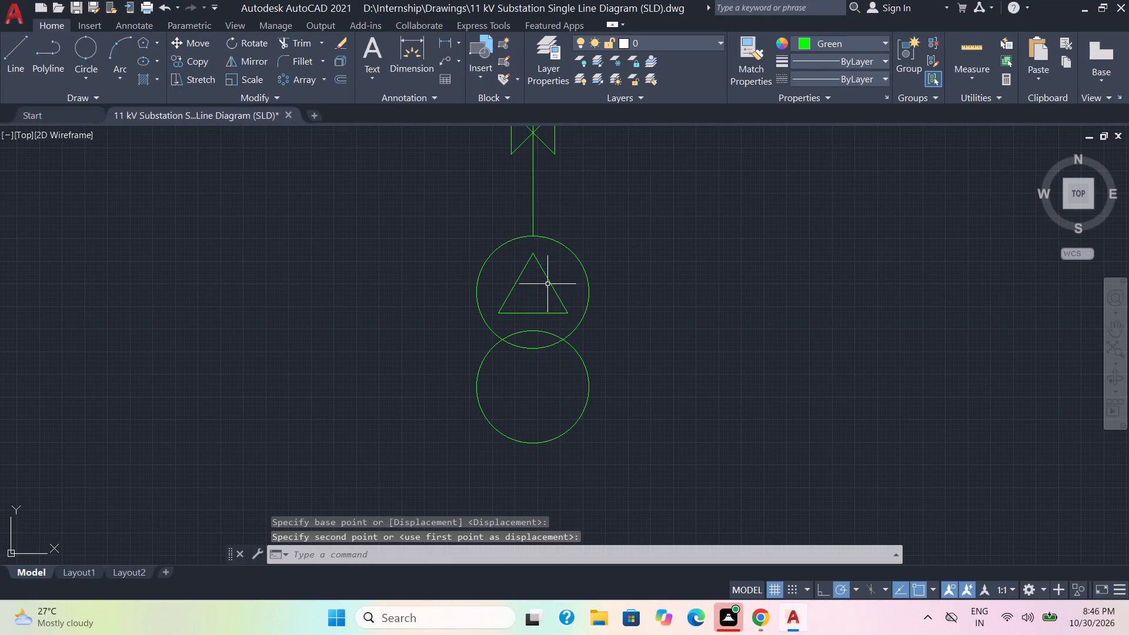
Mirror the triangle into the lower circle across the horizontal line through the circles' intersections, keeping the original.
click(556, 289)
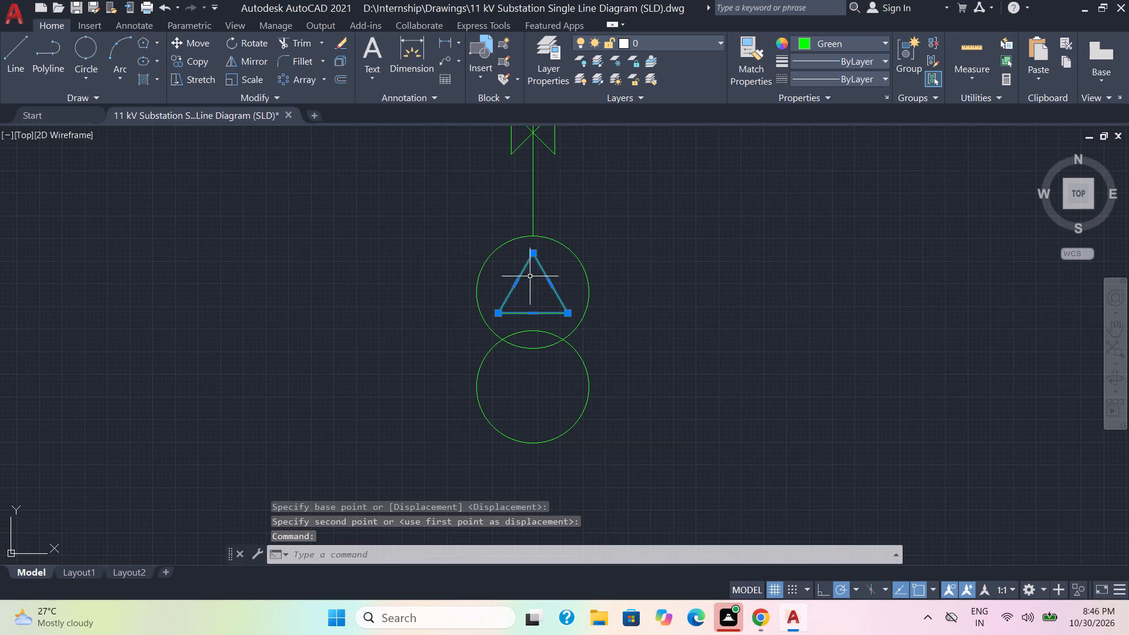
click(243, 58)
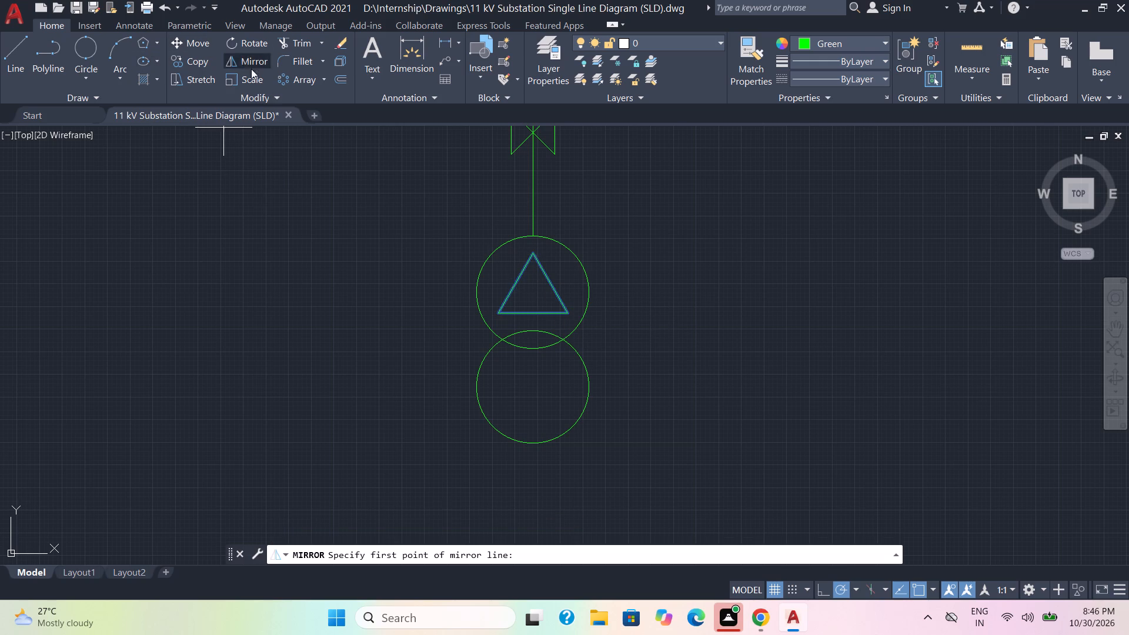
click(564, 340)
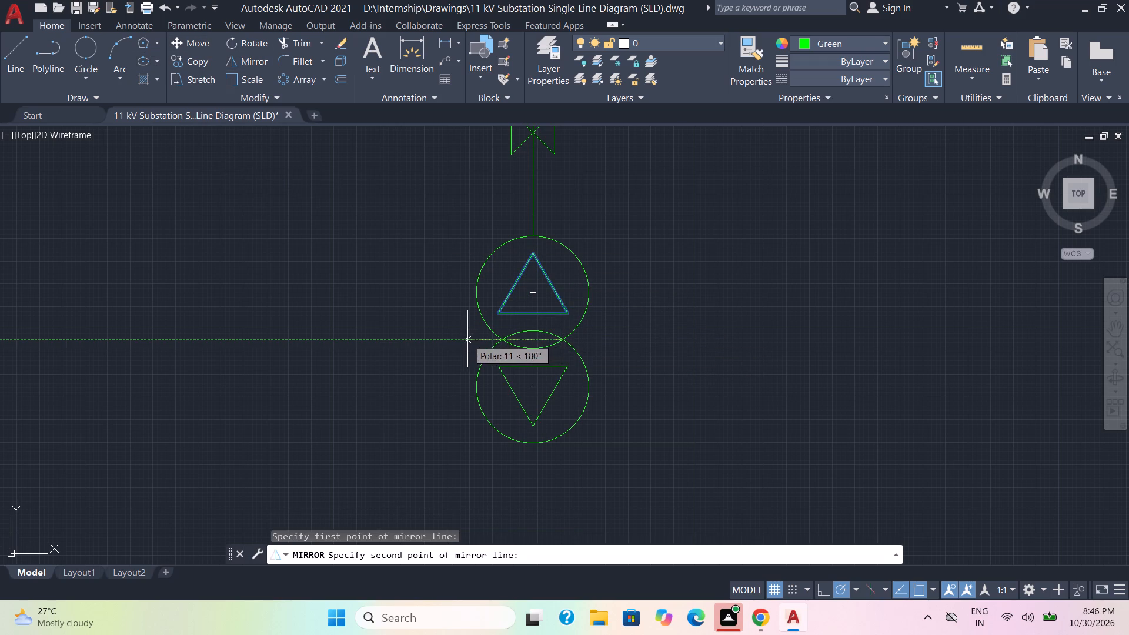
click(466, 339)
drag(502, 387, 466, 339)
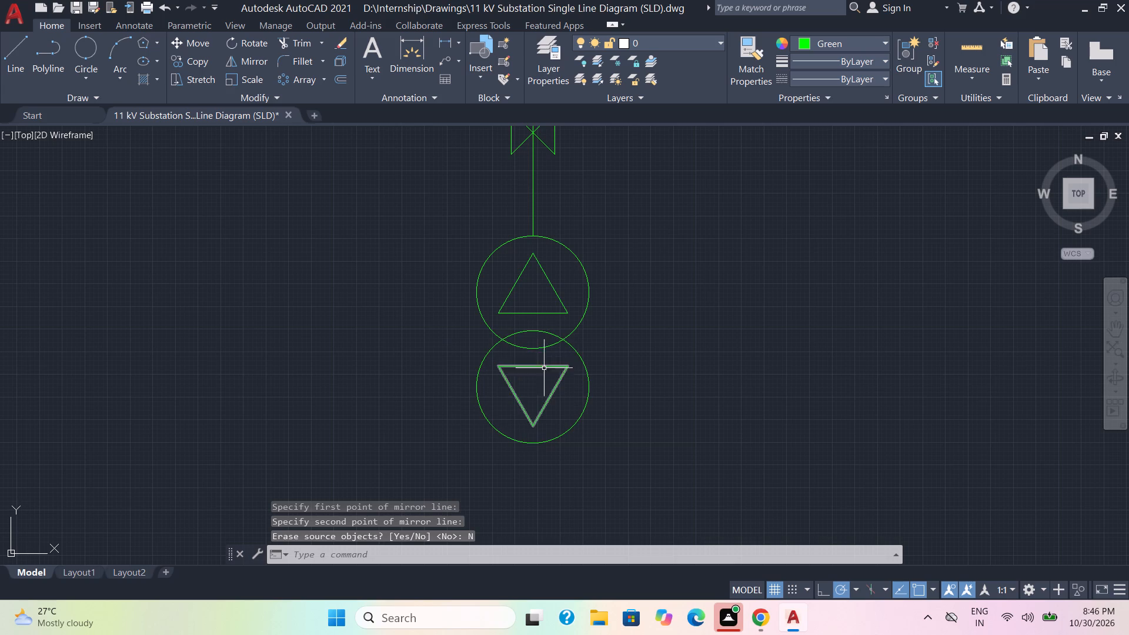
Draw three lines joining the inverted triangle's corners to a central point on its vertical axis, forming a Y star.
click(11, 51)
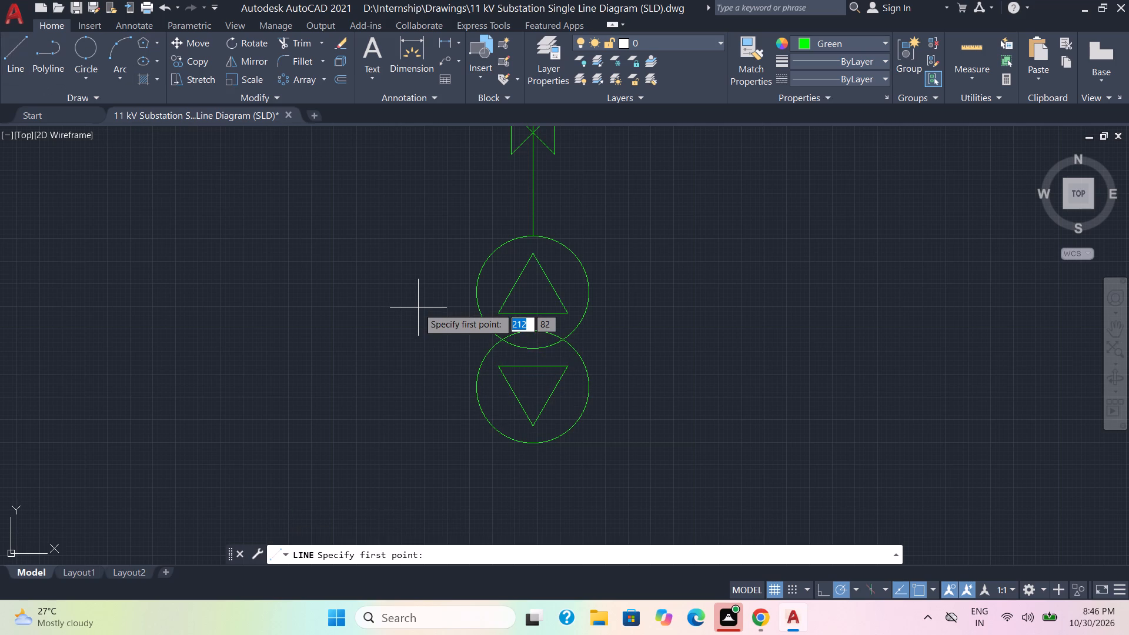
click(496, 366)
scroll(535, 388, up, 2)
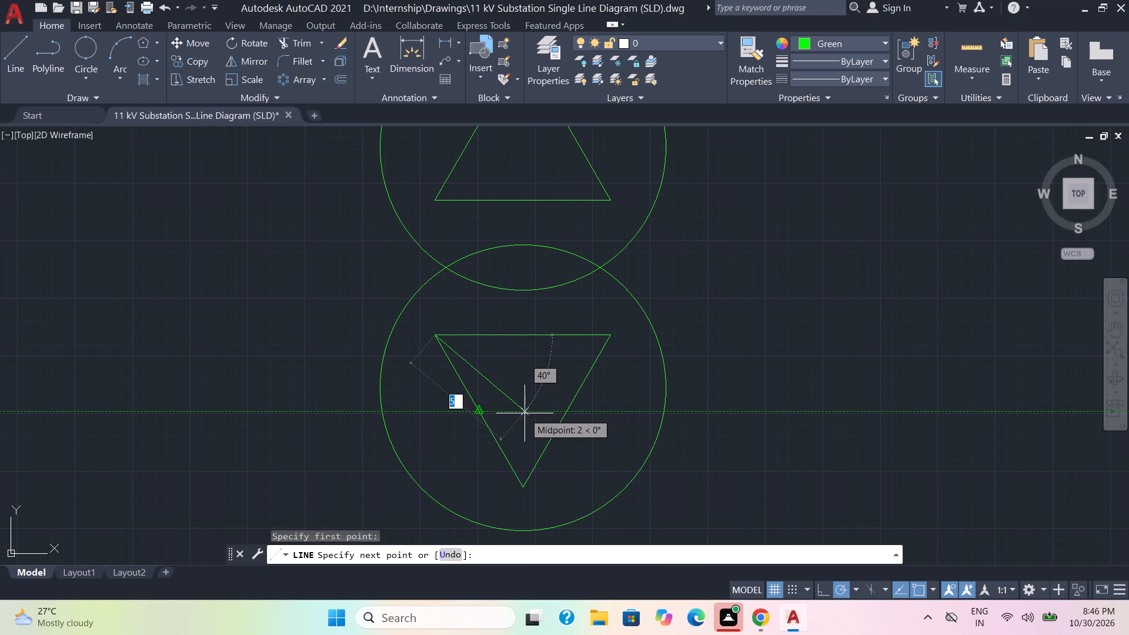
scroll(522, 413, up, 1)
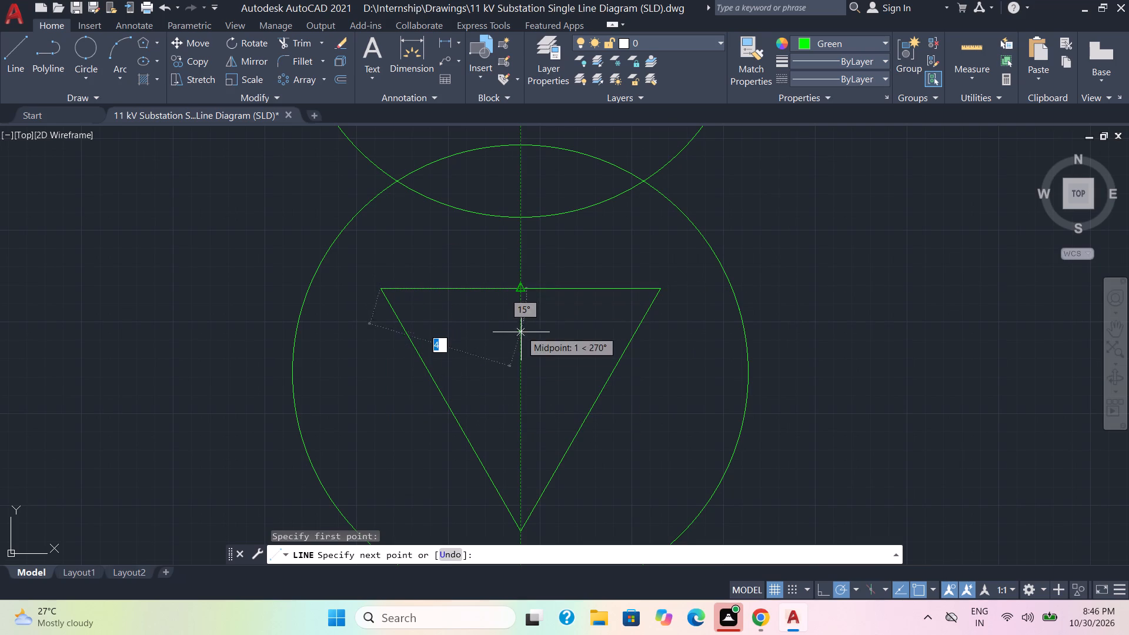
click(522, 403)
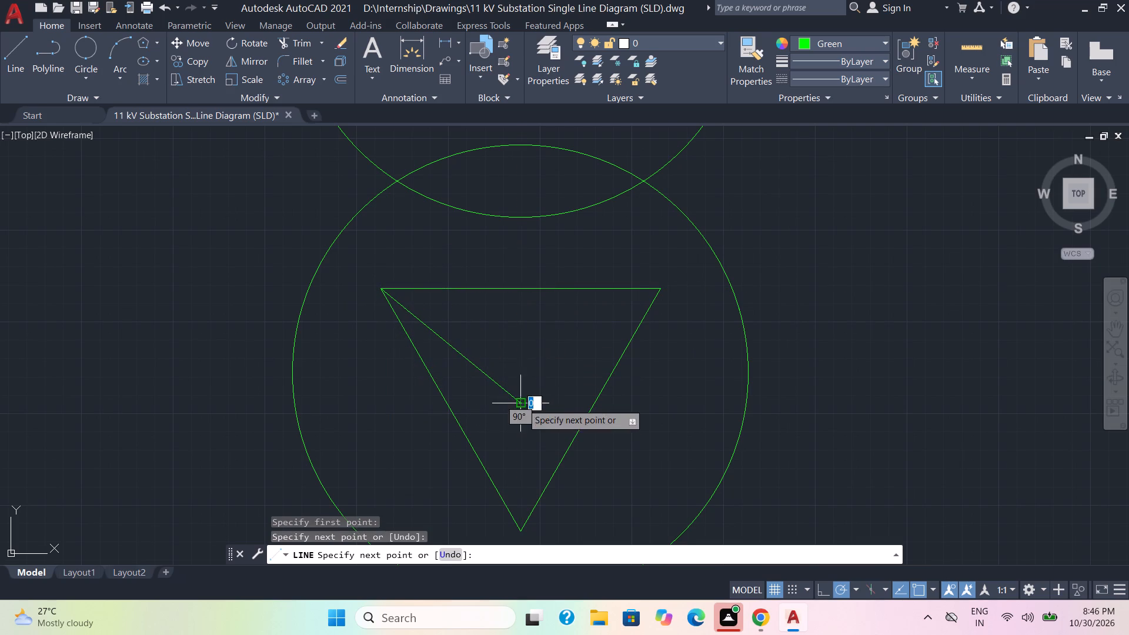
click(660, 287)
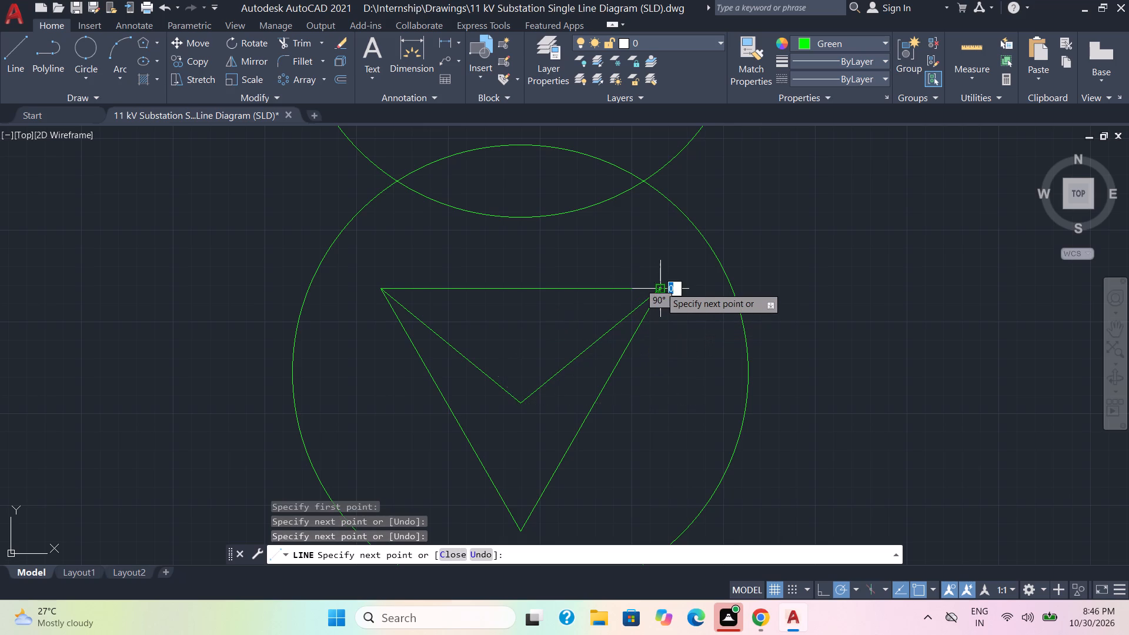
key(space)
key(space)
click(516, 403)
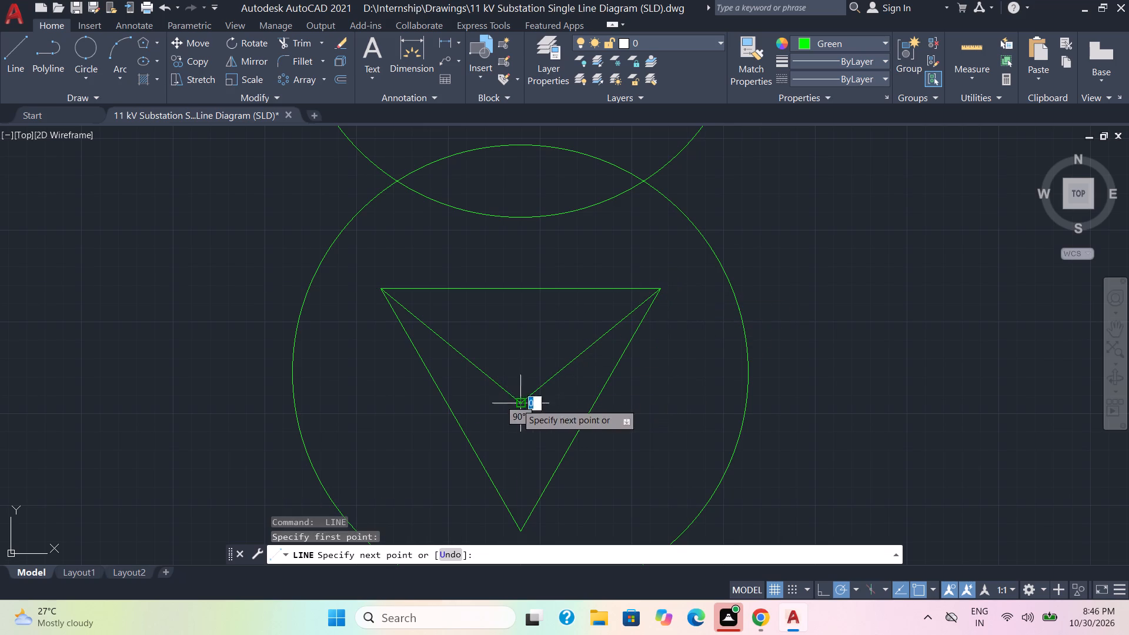
click(519, 530)
key(Escape)
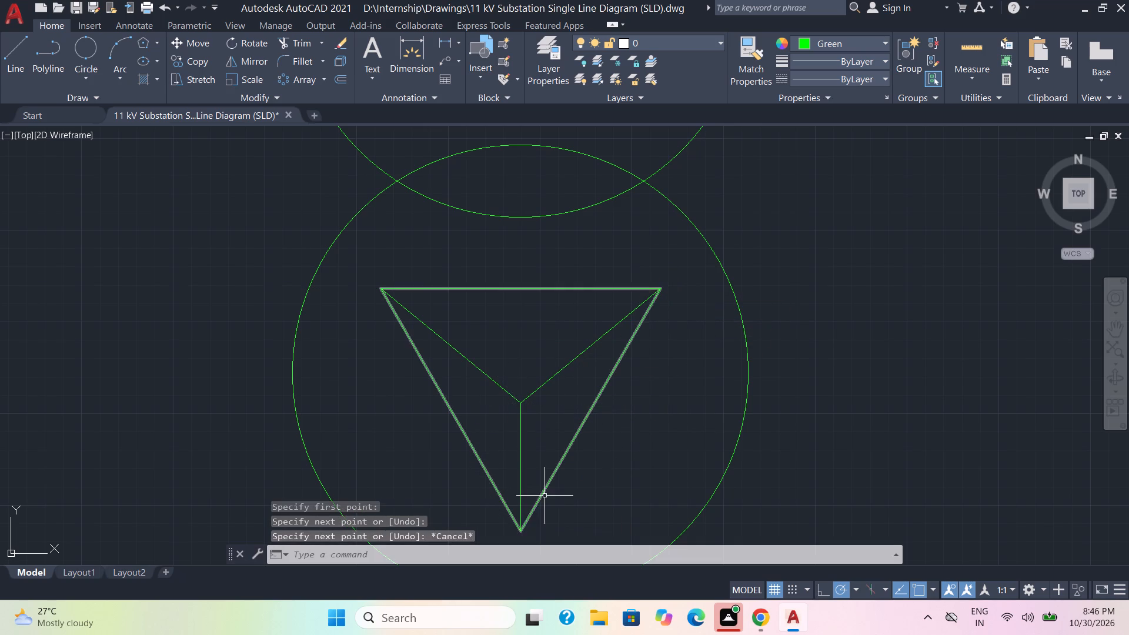
Delete the inverted triangle around the Y star in the lower circle.
click(545, 491)
key(Delete)
Draw a neutral lead from the star point: horizontally left beyond the circle, about 4 units down, and a short segment left.
scroll(590, 476, down, 1)
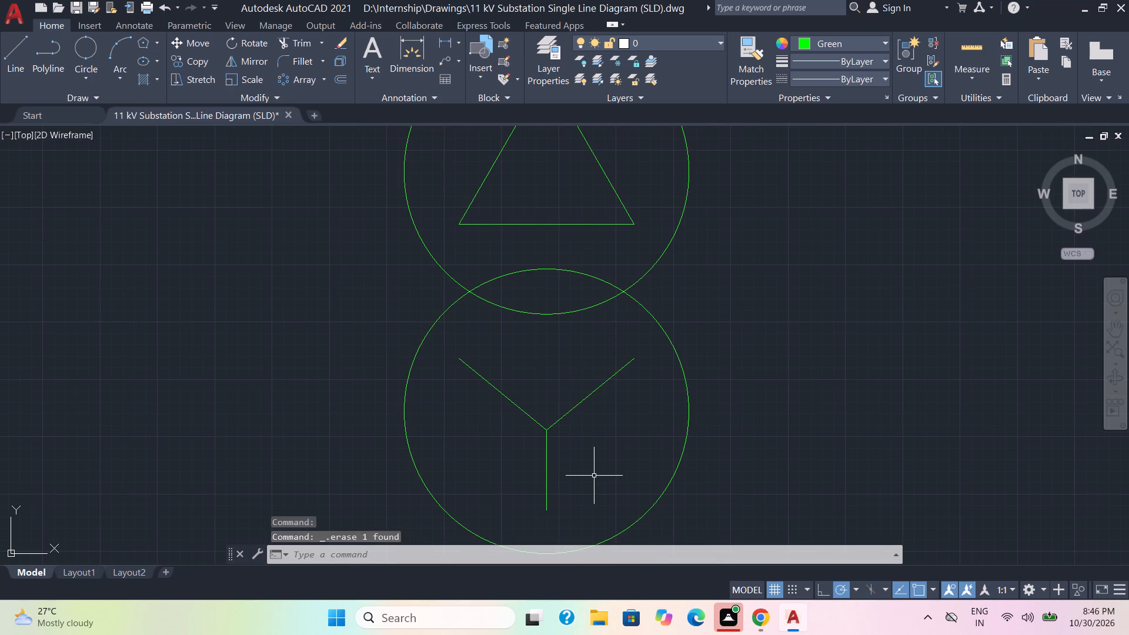
middle_drag(595, 473, 599, 395)
scroll(599, 395, down, 1)
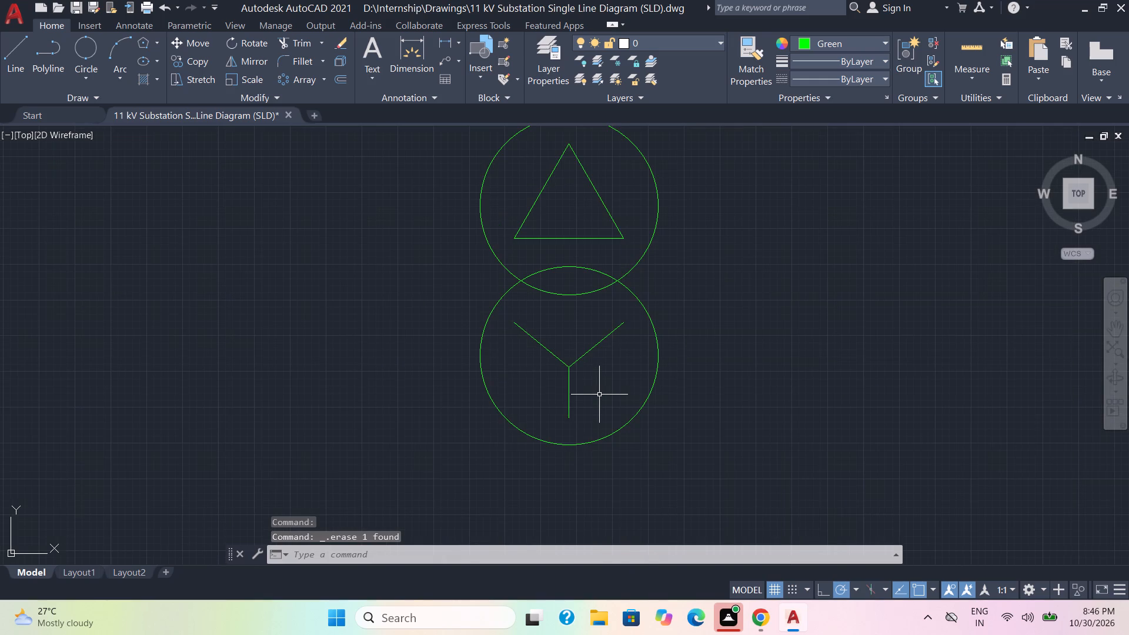
click(7, 52)
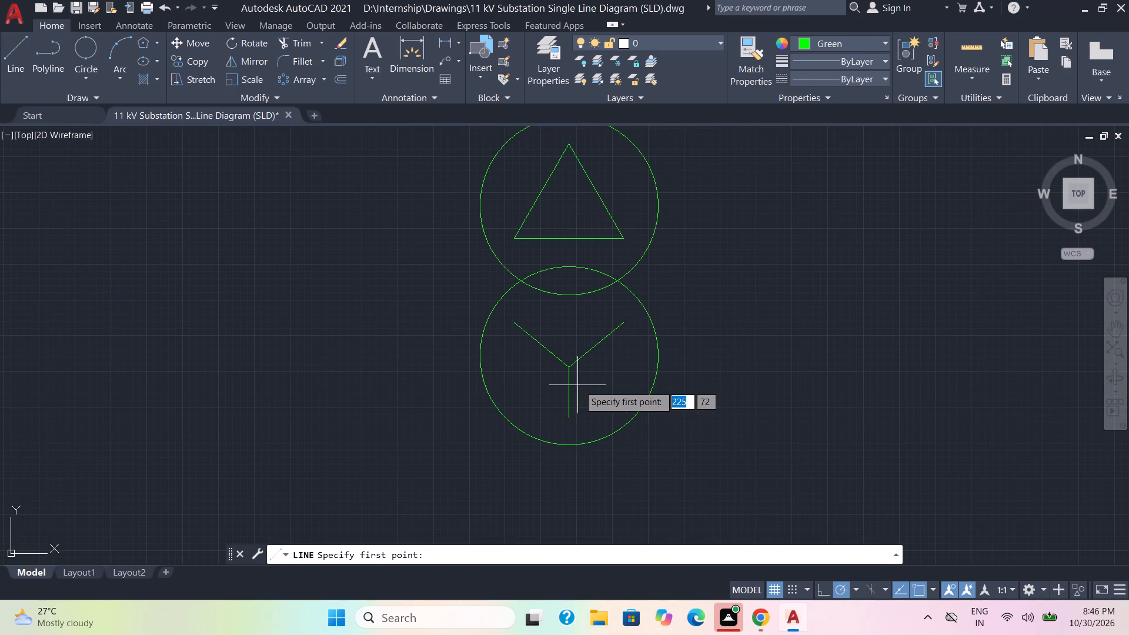
click(569, 363)
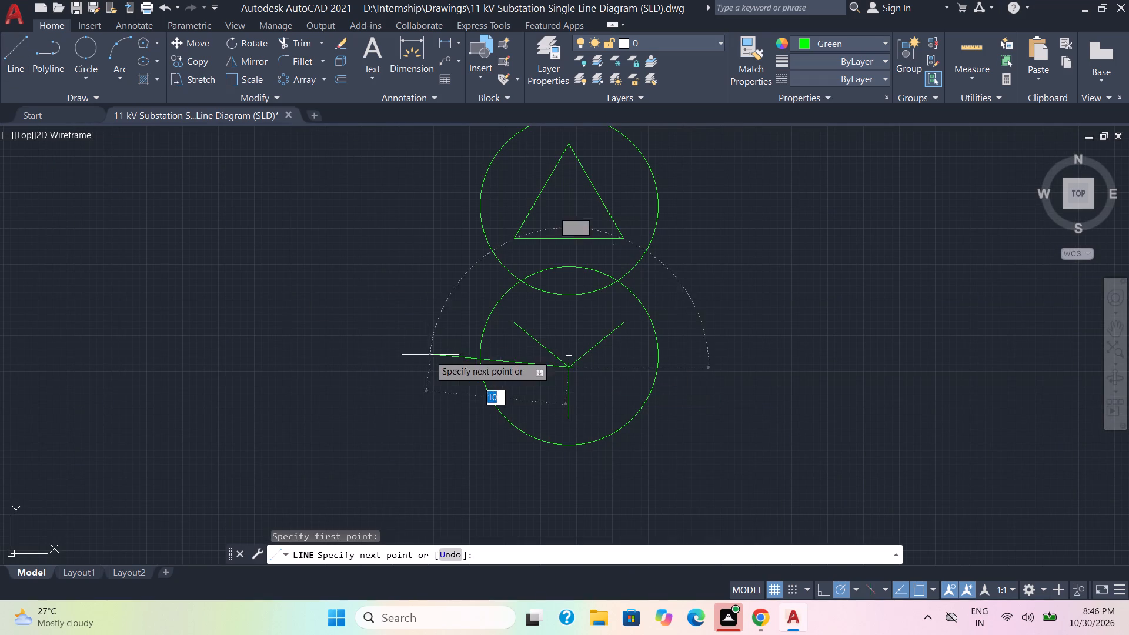
click(376, 367)
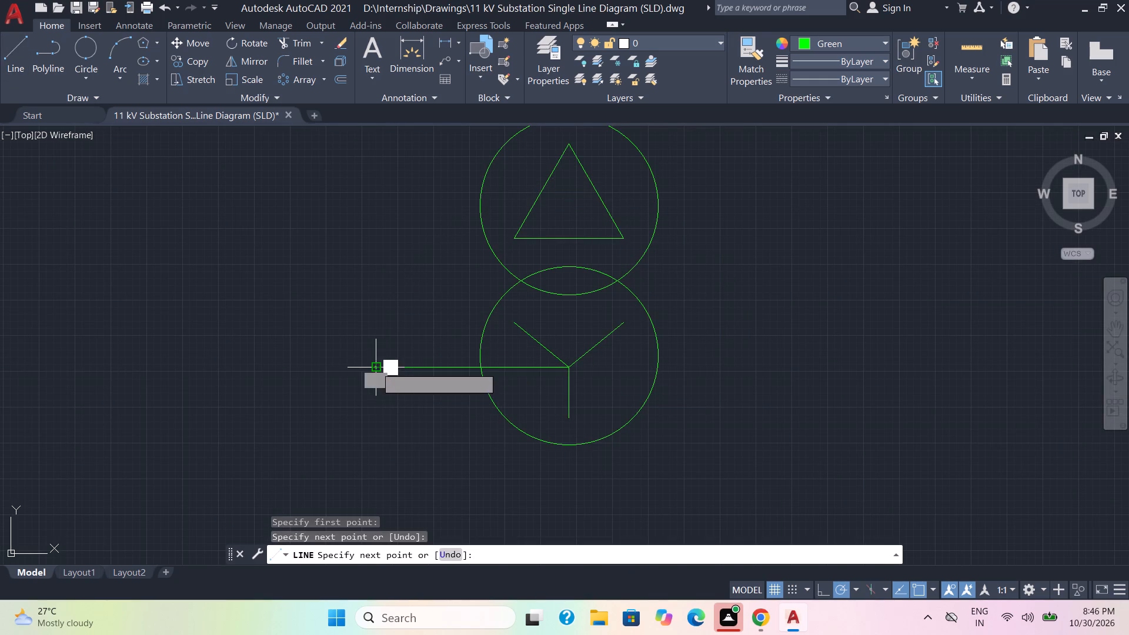
click(378, 432)
click(346, 434)
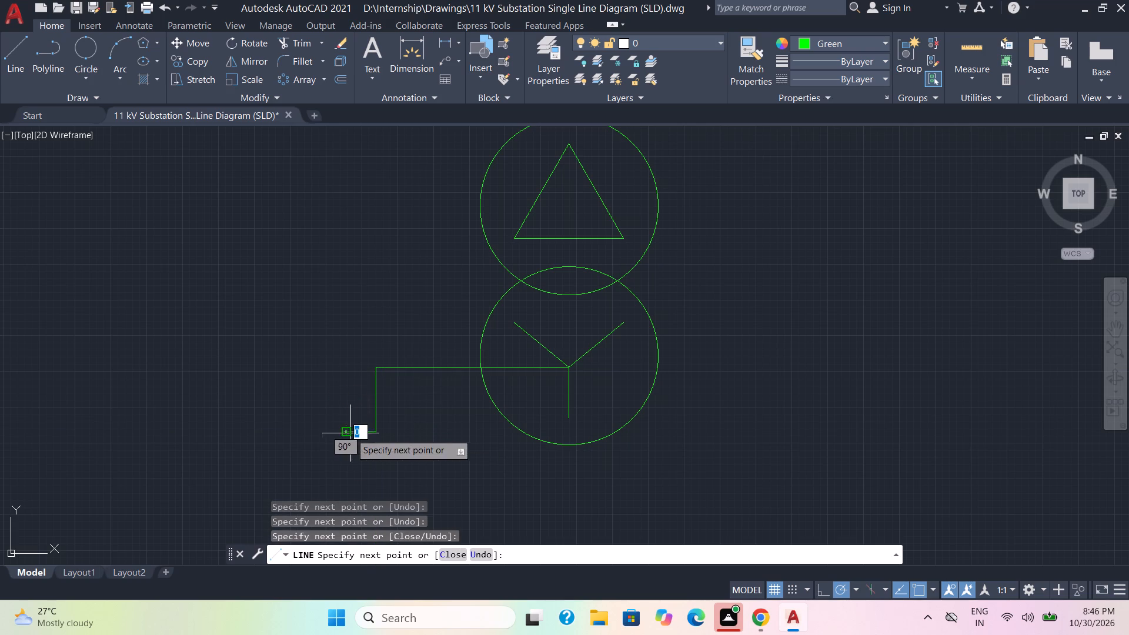
key(Escape)
Mirror the short horizontal segment about the neutral lead's vertical line, keeping the original.
click(362, 458)
click(333, 434)
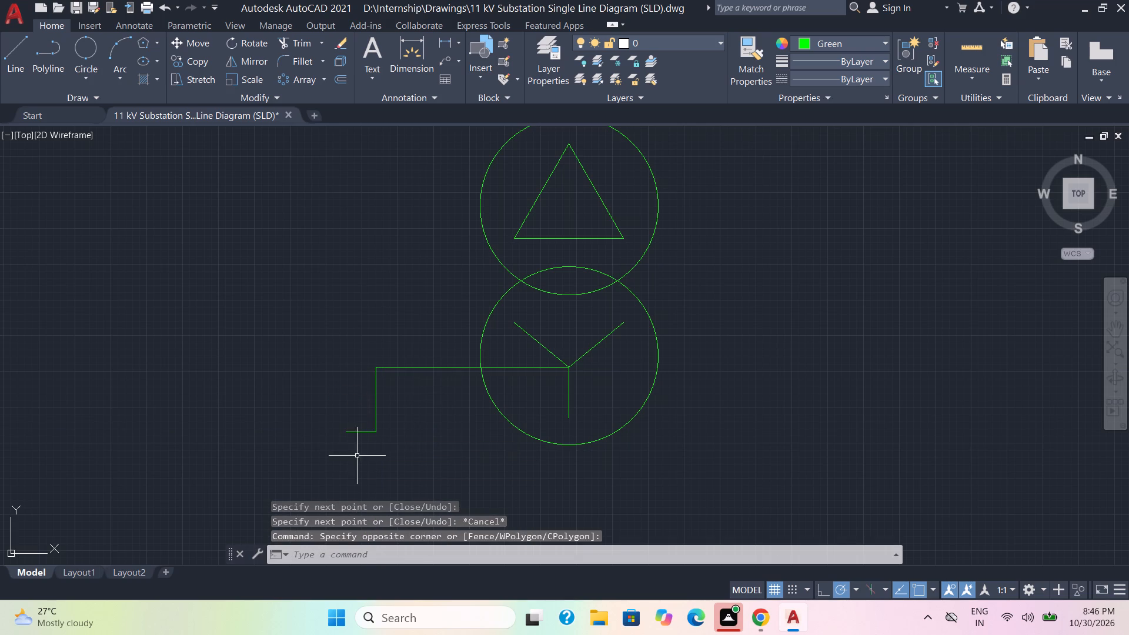
click(358, 457)
click(336, 426)
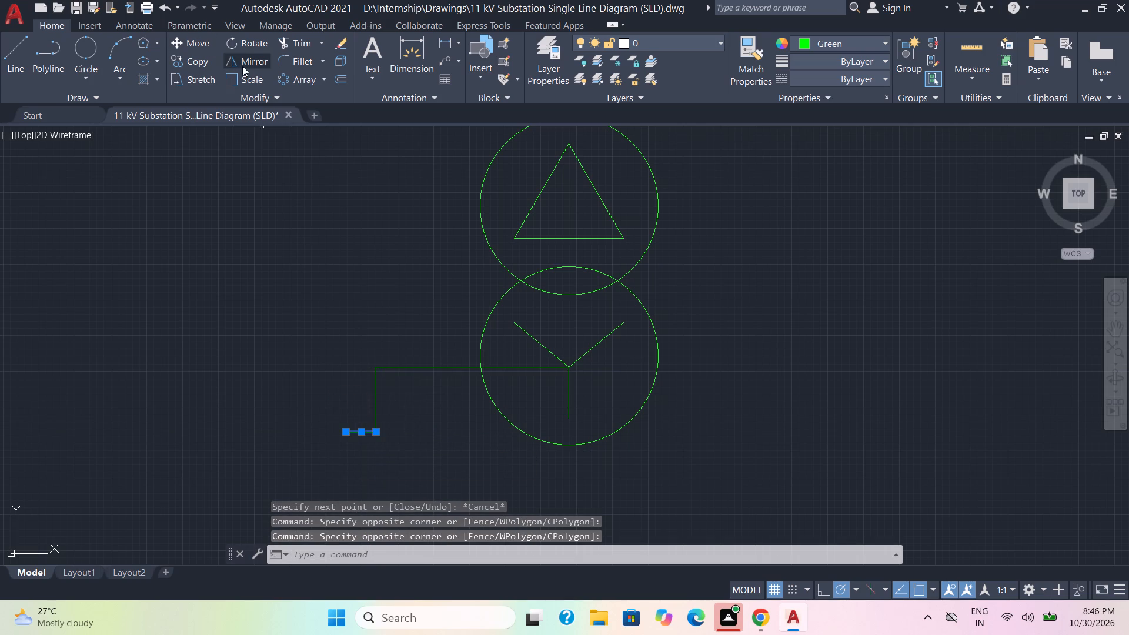
click(246, 63)
click(372, 432)
click(381, 462)
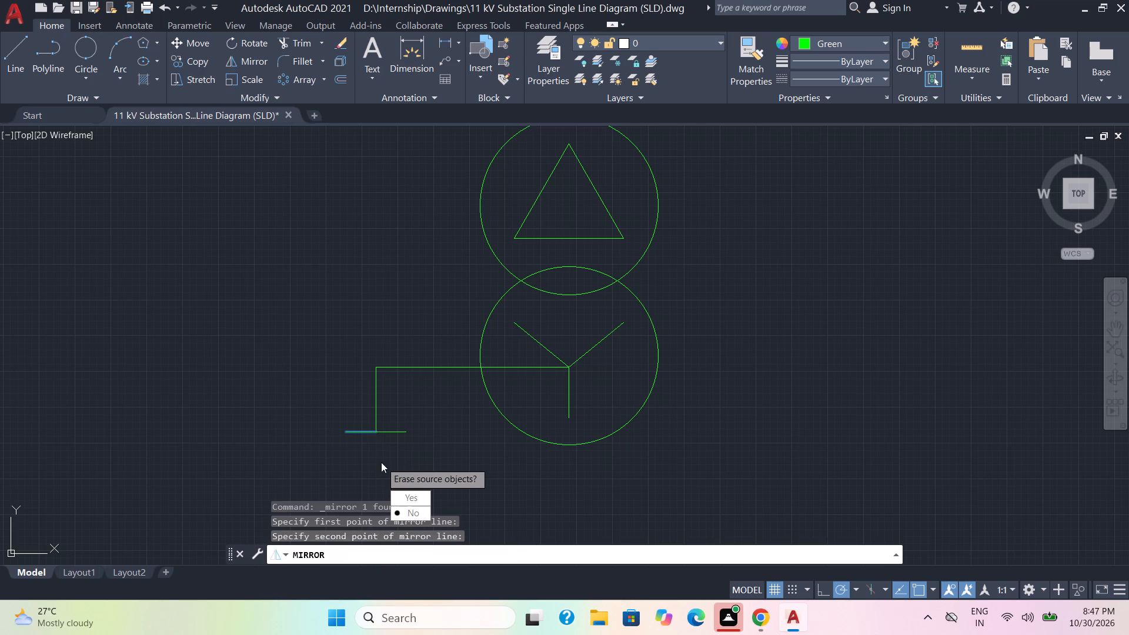
drag(406, 515, 381, 462)
Copy the five stacked earth lines from the upper branch's earth symbol to just below the transformer neutral lead's horizontal bar.
scroll(599, 280, down, 3)
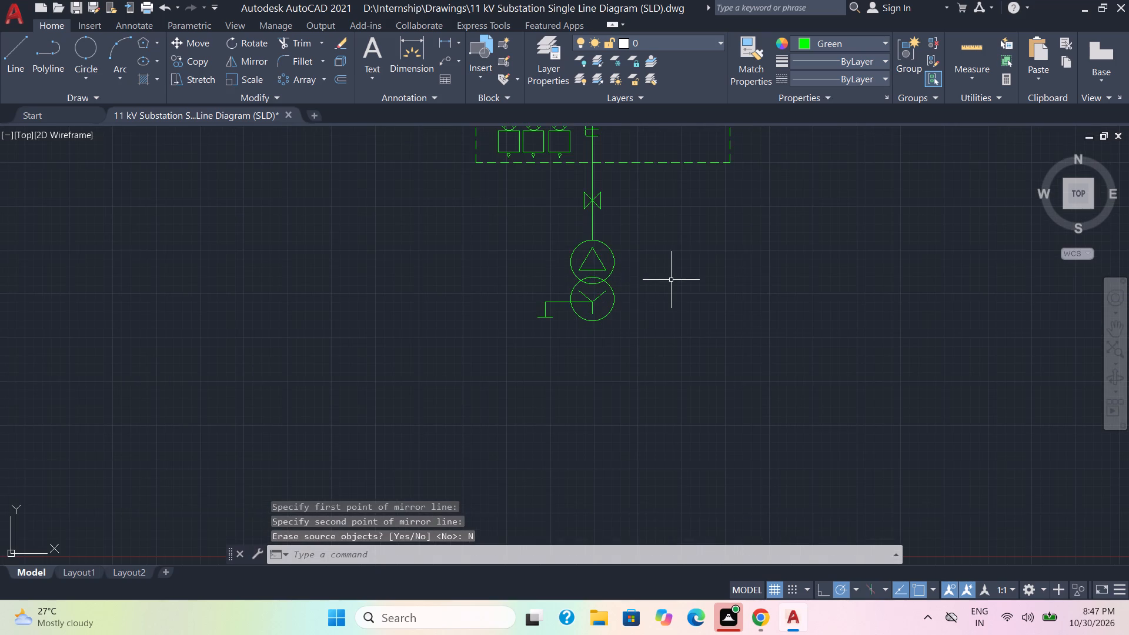
middle_drag(672, 280, 592, 426)
middle_drag(567, 299, 565, 303)
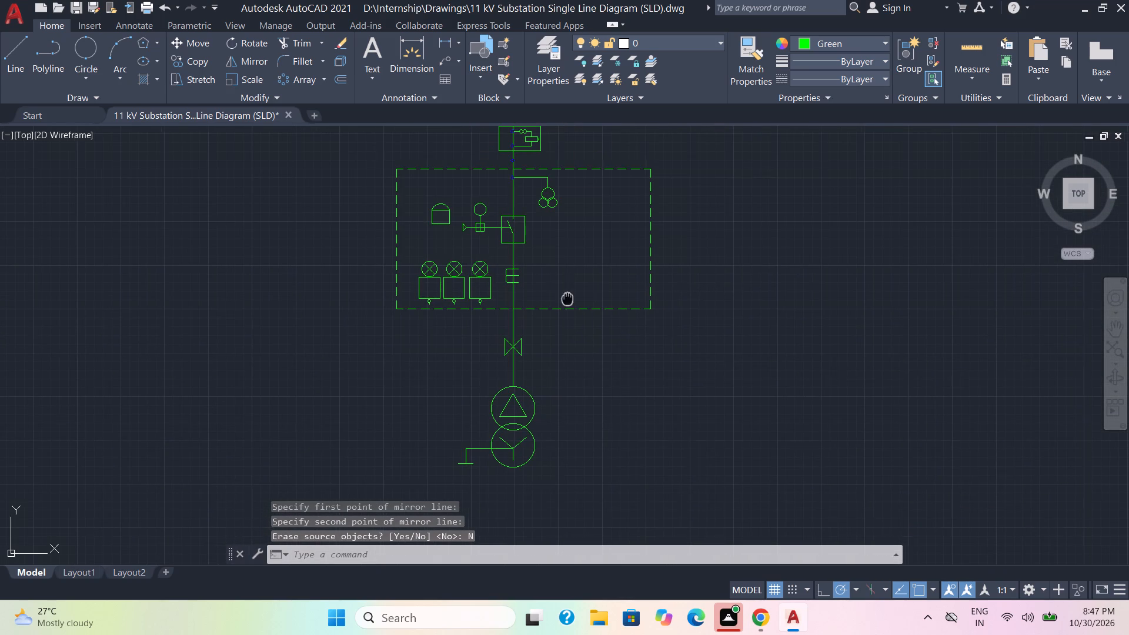
middle_drag(565, 303, 559, 351)
scroll(468, 144, up, 2)
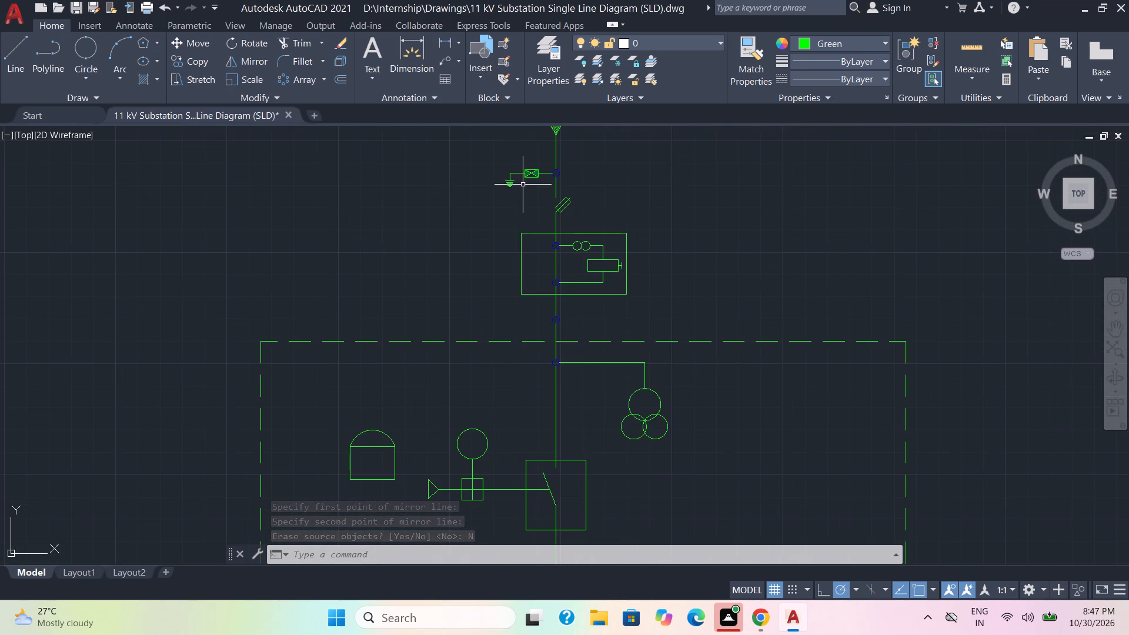
scroll(520, 192, up, 2)
click(511, 193)
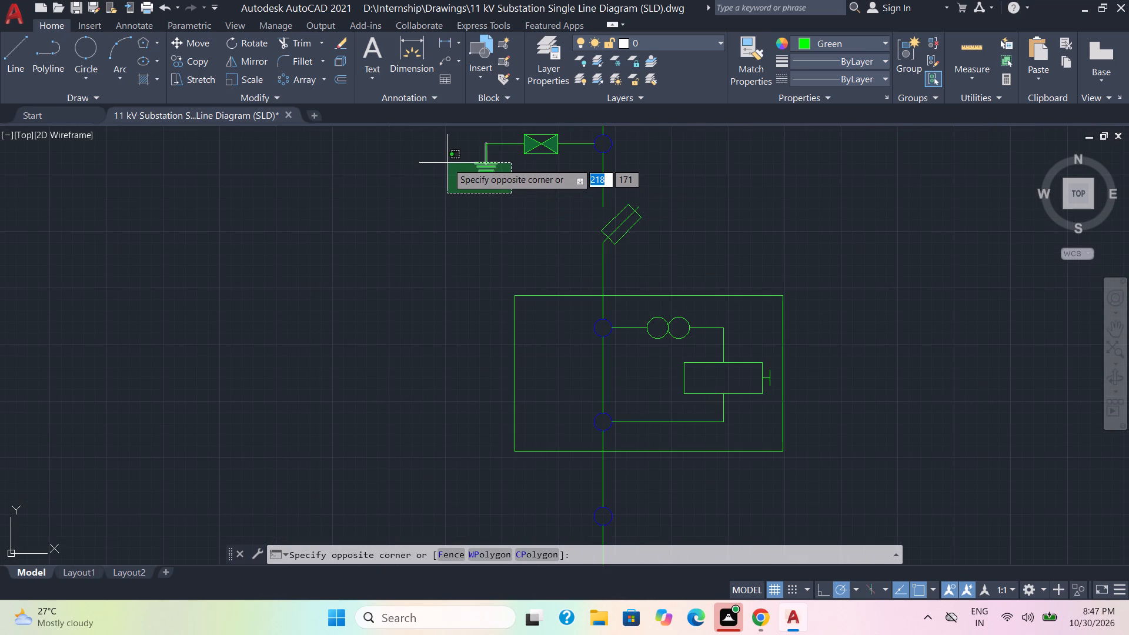
scroll(447, 163, up, 3)
click(443, 176)
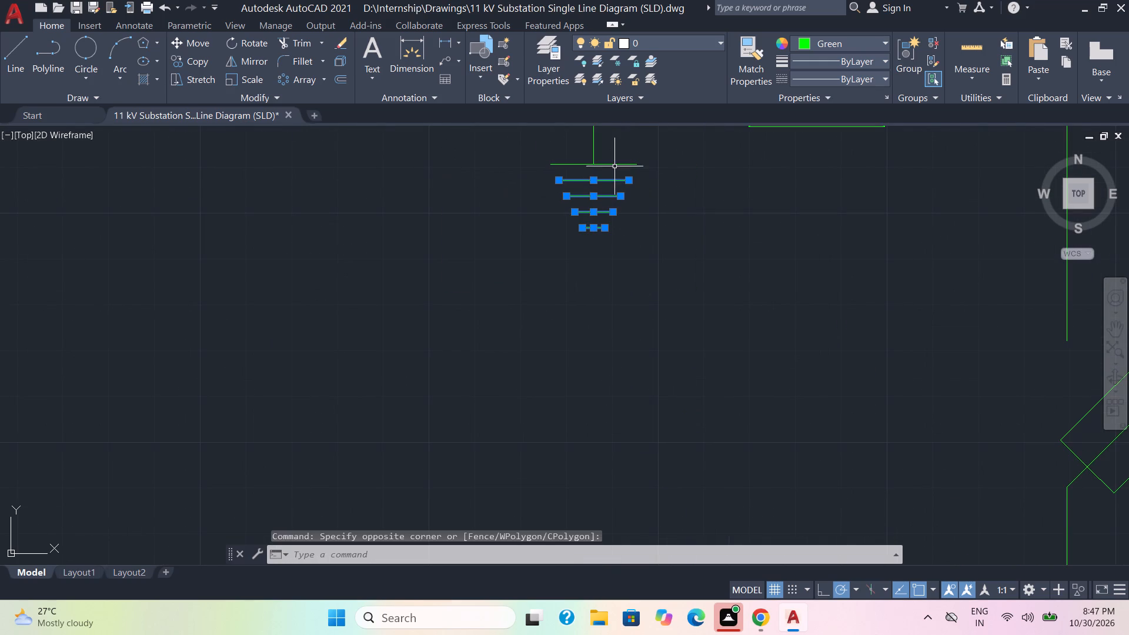
click(614, 166)
click(567, 163)
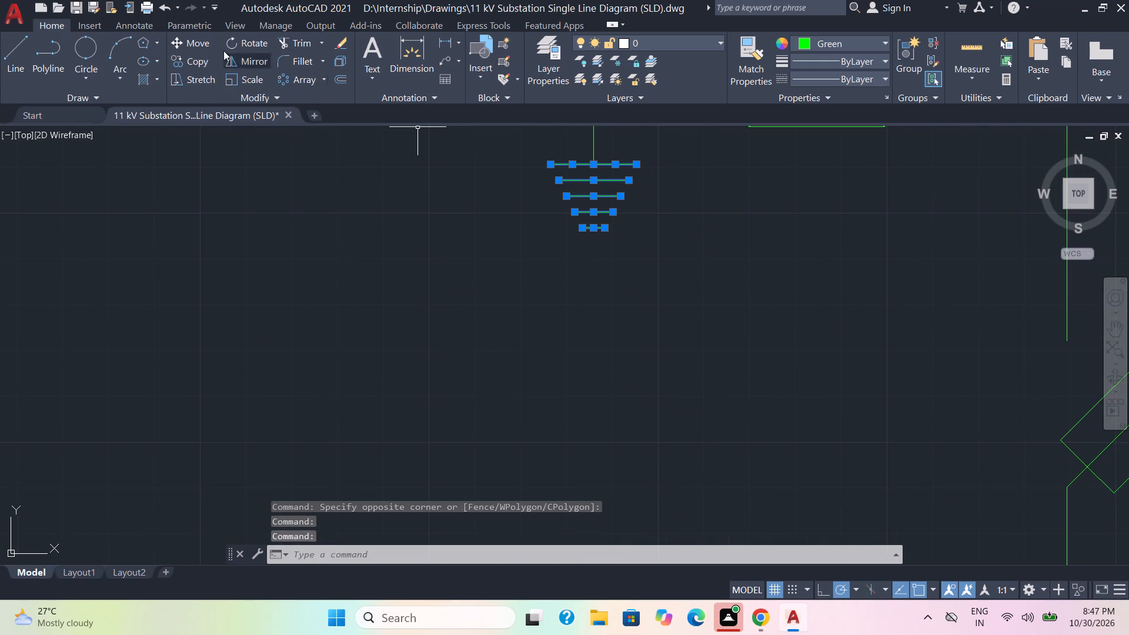
click(195, 58)
click(591, 164)
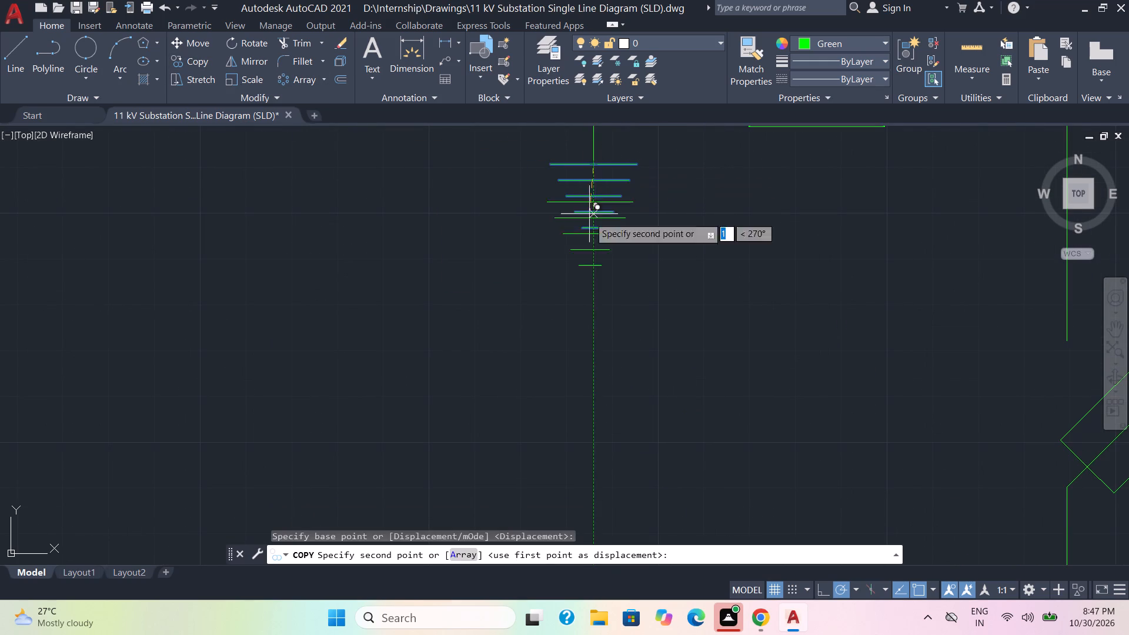
scroll(592, 280, down, 5)
middle_drag(564, 257, 576, 154)
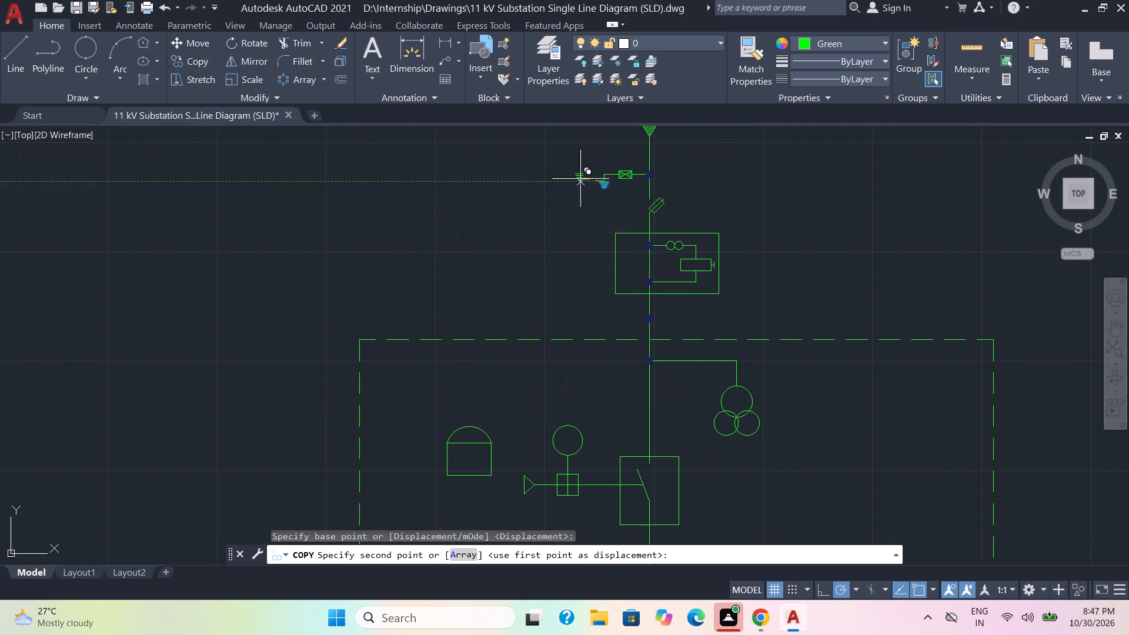
middle_drag(606, 353, 623, 103)
middle_drag(674, 372, 677, 259)
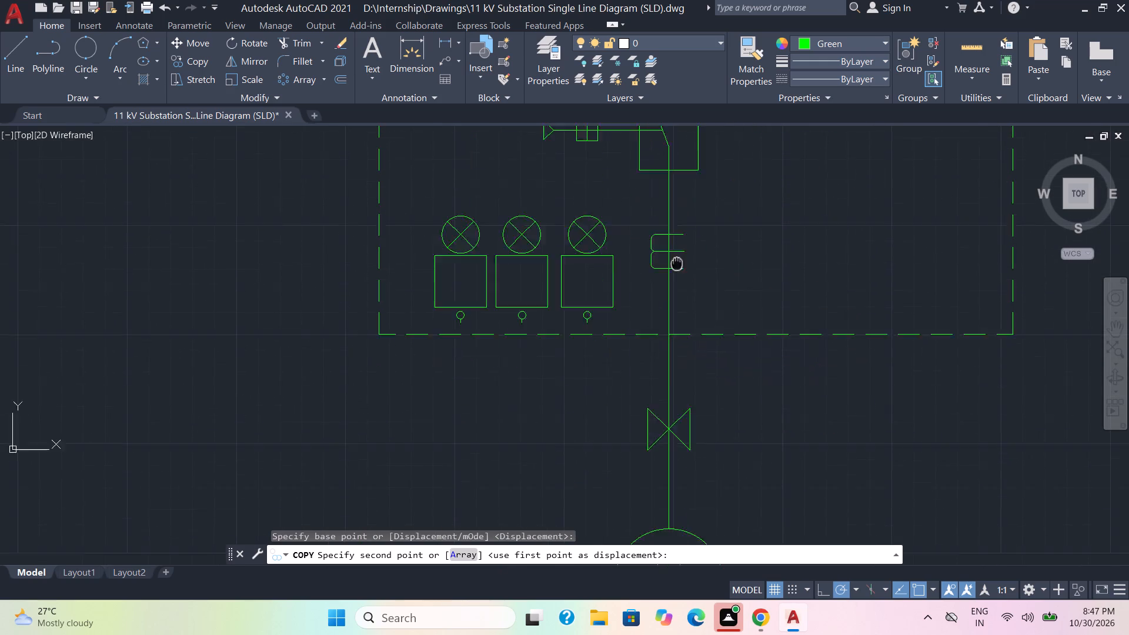
middle_drag(677, 259, 680, 175)
middle_drag(602, 435, 607, 61)
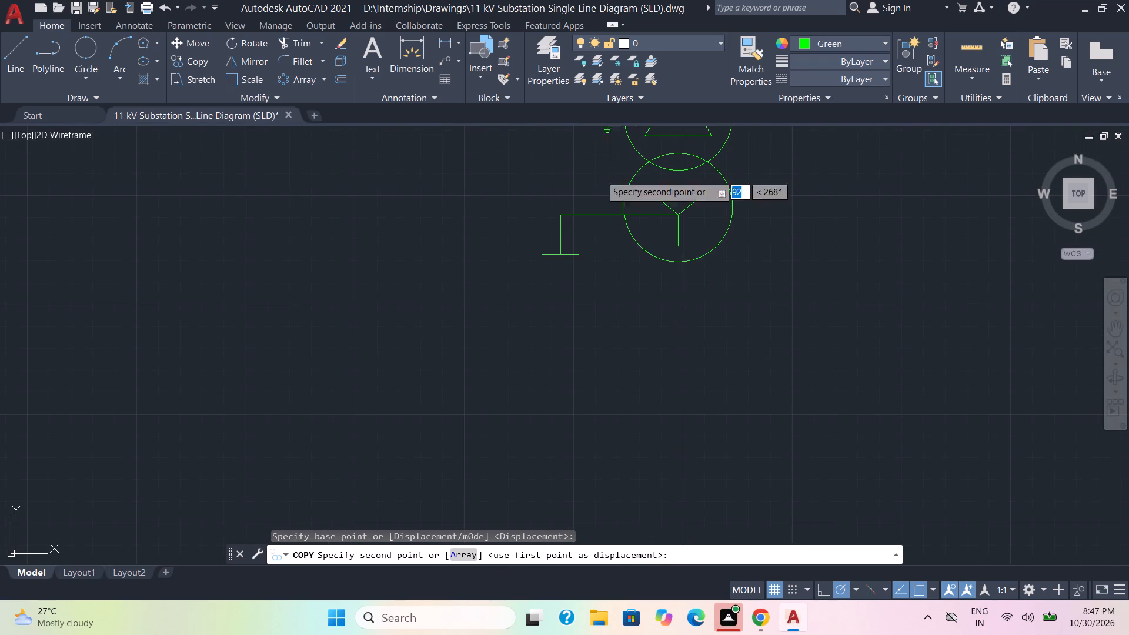
scroll(556, 282, up, 2)
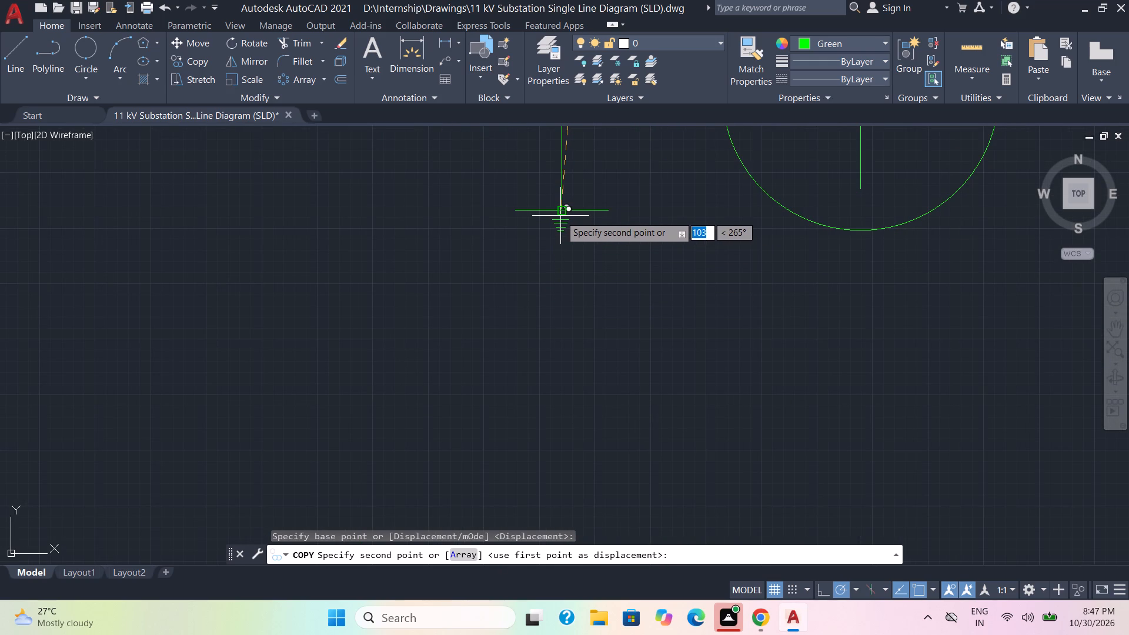
scroll(560, 216, up, 2)
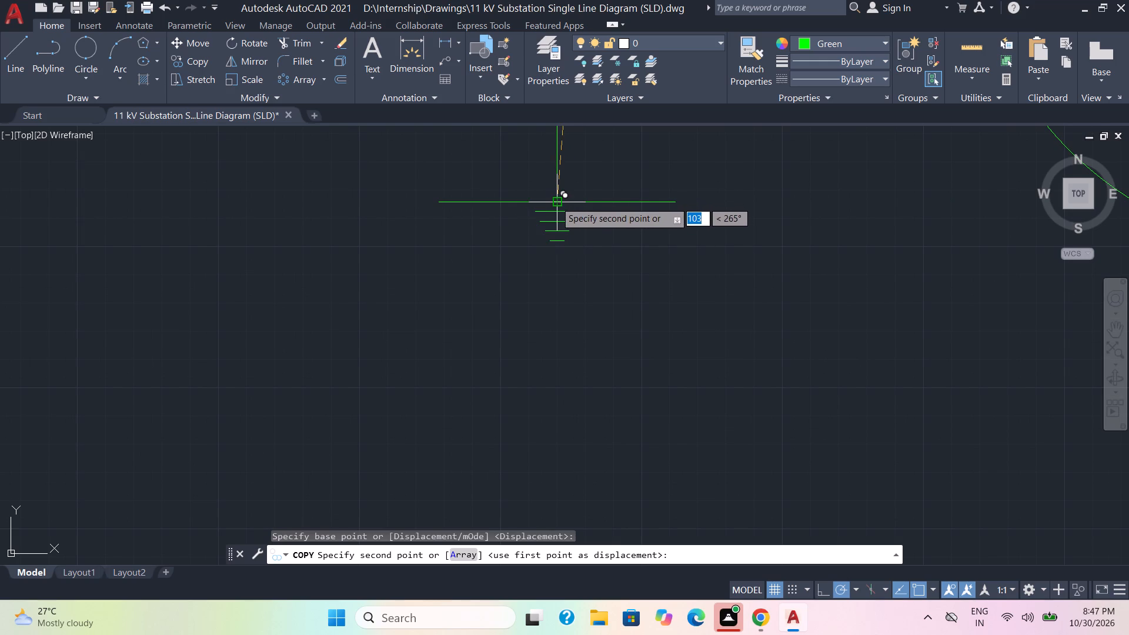
click(555, 226)
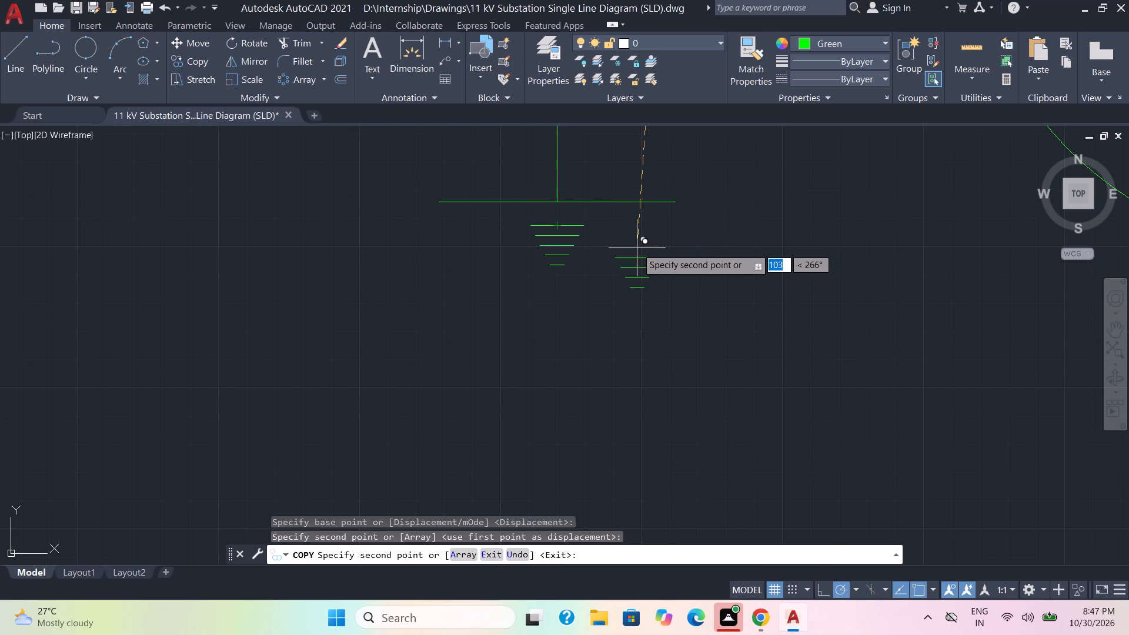
key(Escape)
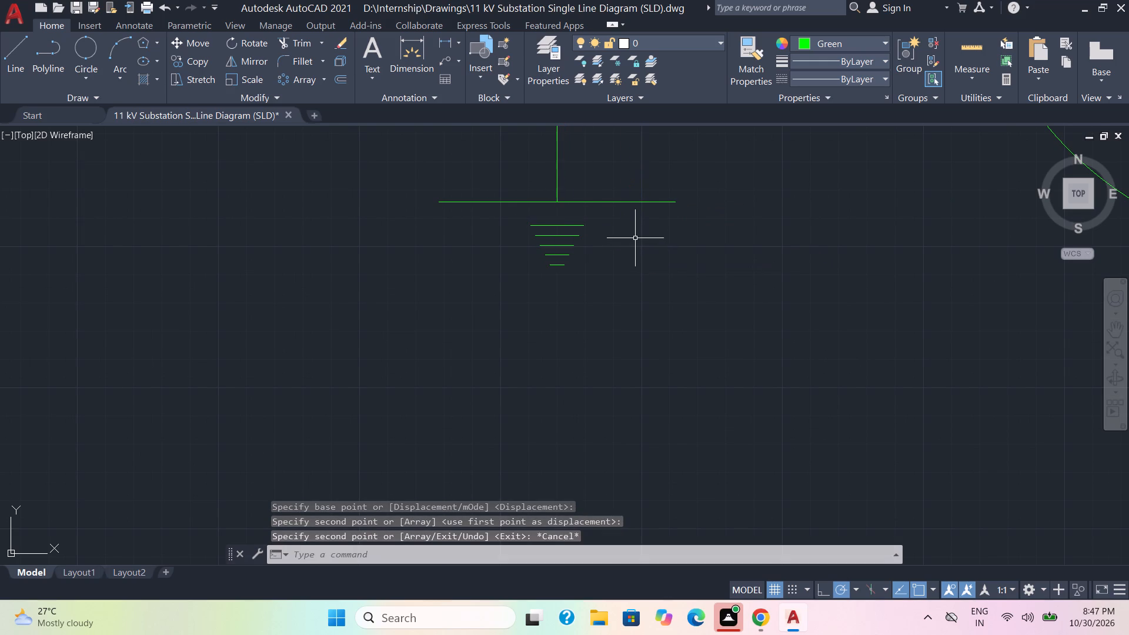
Scale up the copied earth lines below the neutral lead about the midpoint of their top line, to suit the bar's width.
scroll(640, 238, down, 6)
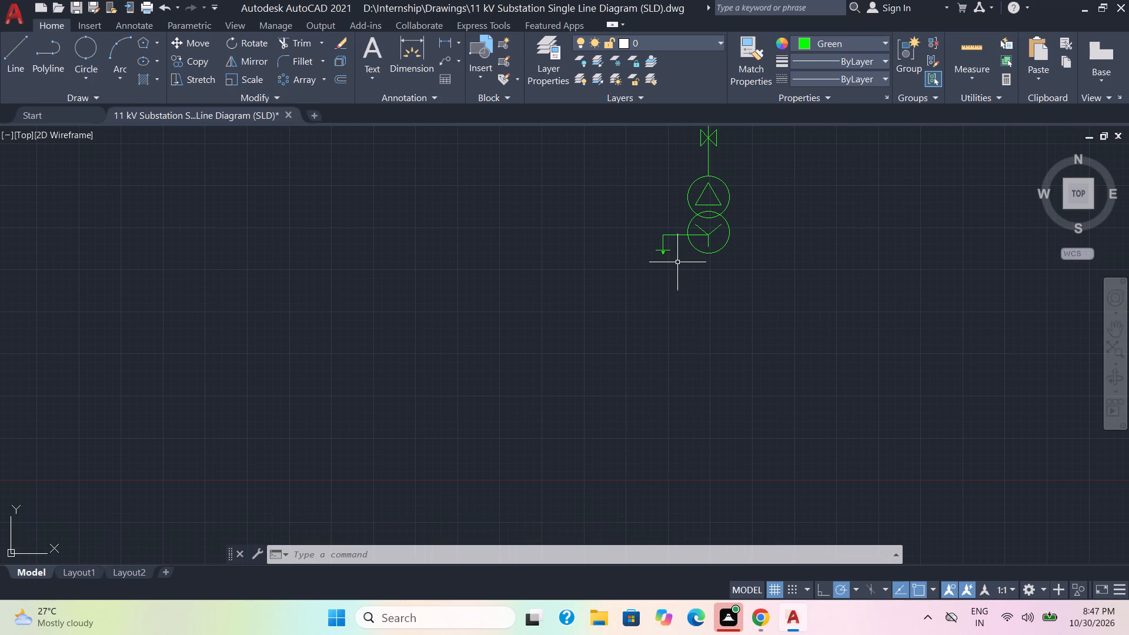
scroll(678, 262, up, 3)
click(620, 238)
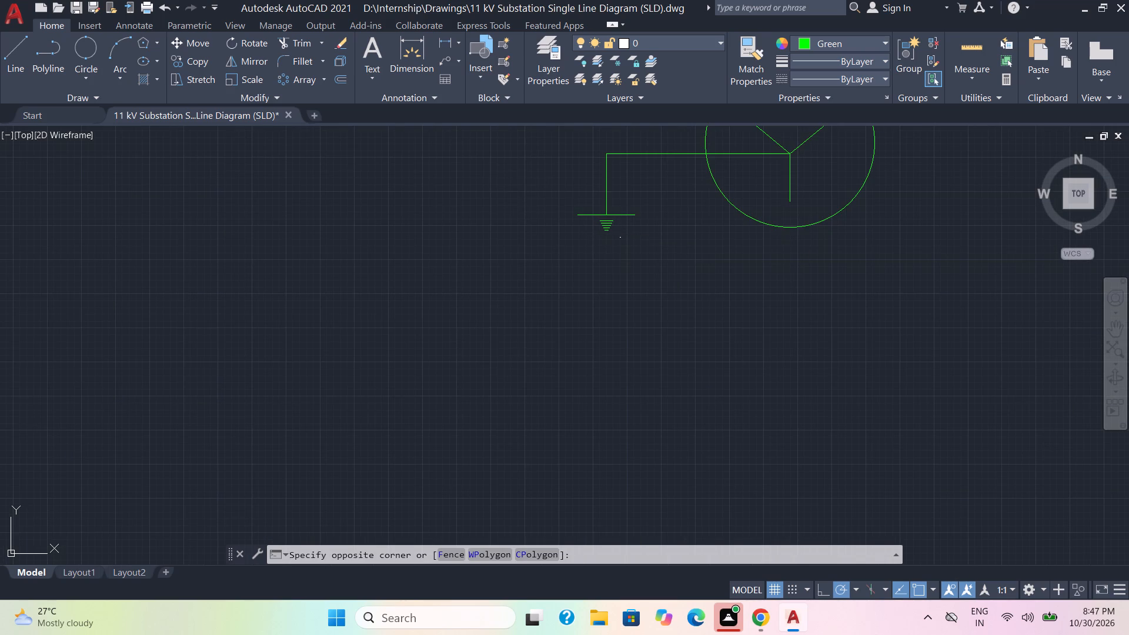
click(593, 219)
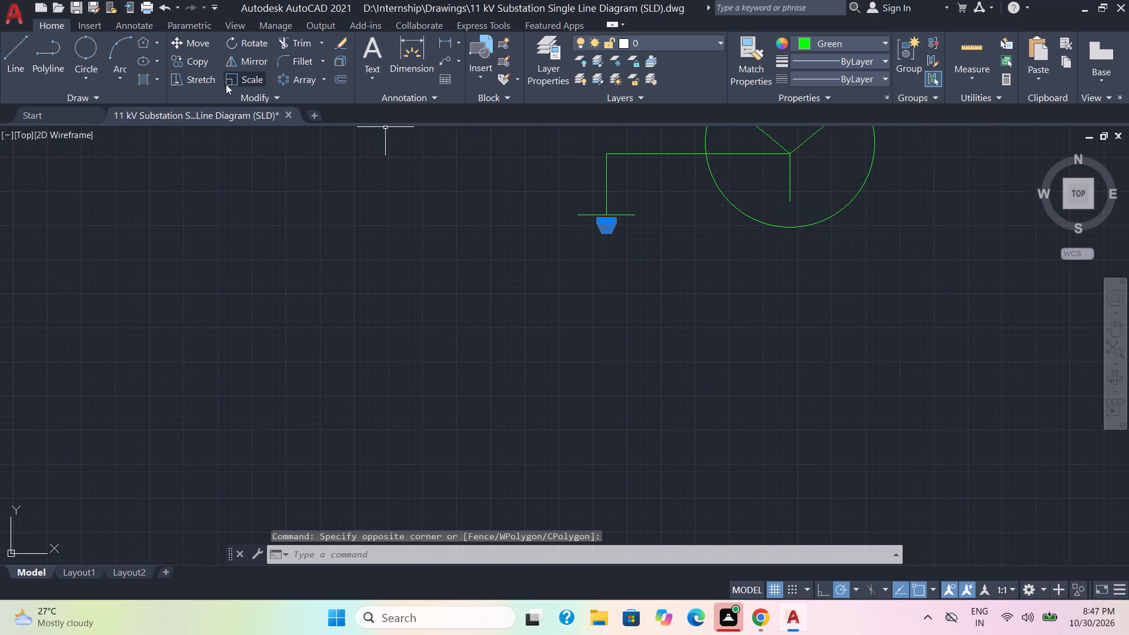
click(239, 77)
scroll(516, 244, up, 2)
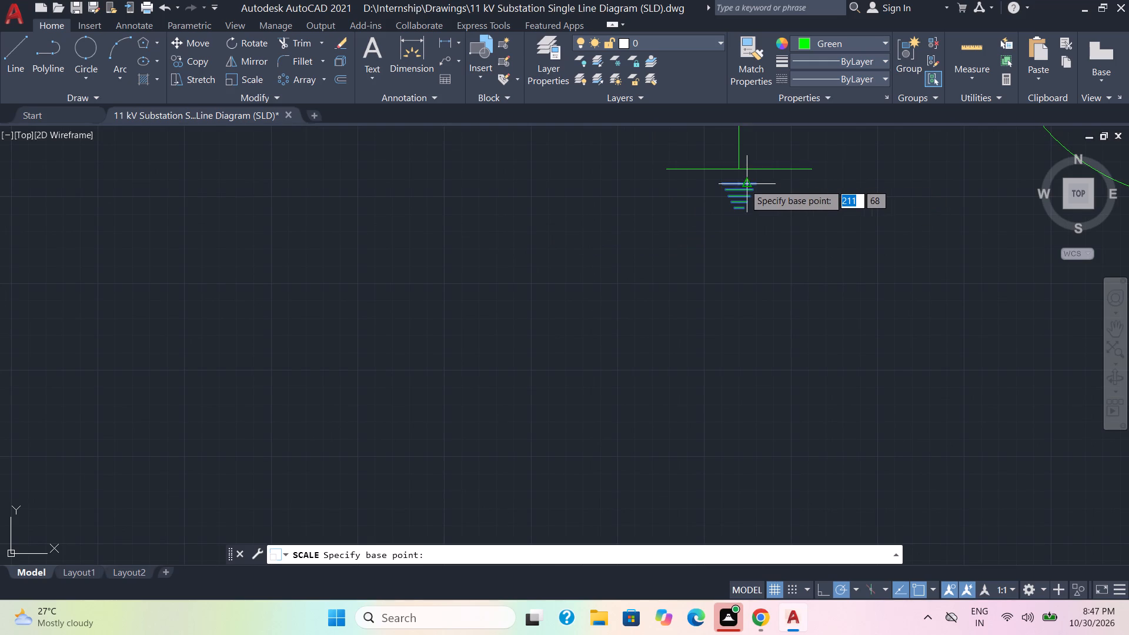
click(737, 184)
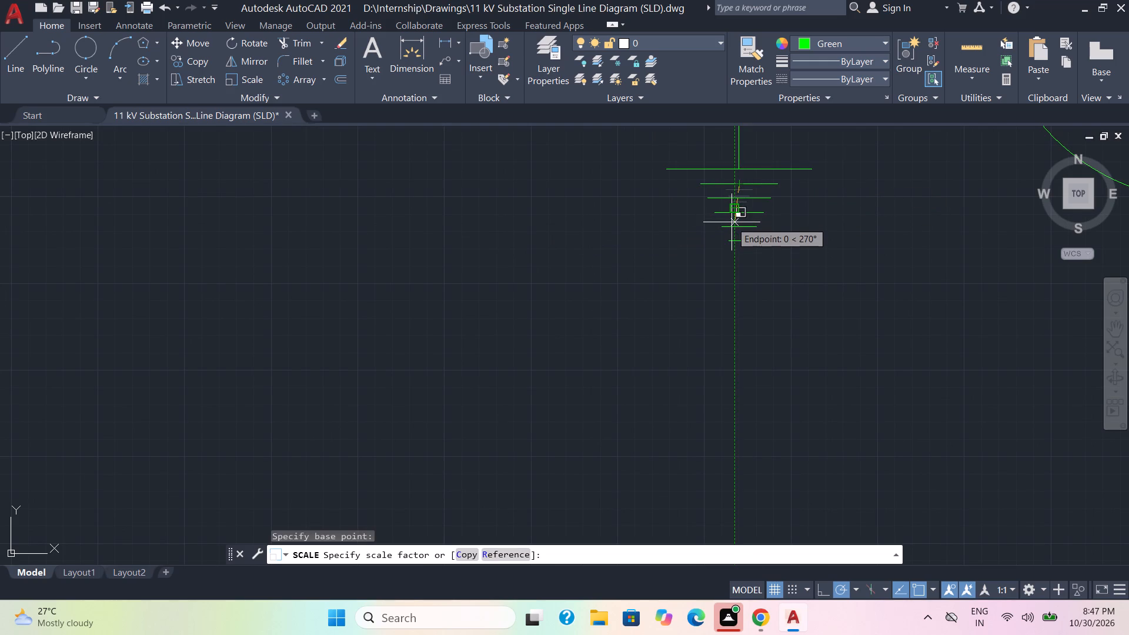
click(731, 222)
Copy the boxed switch with its vertical lines above and below to the bottom of the transformer's lower circle.
scroll(793, 307, down, 3)
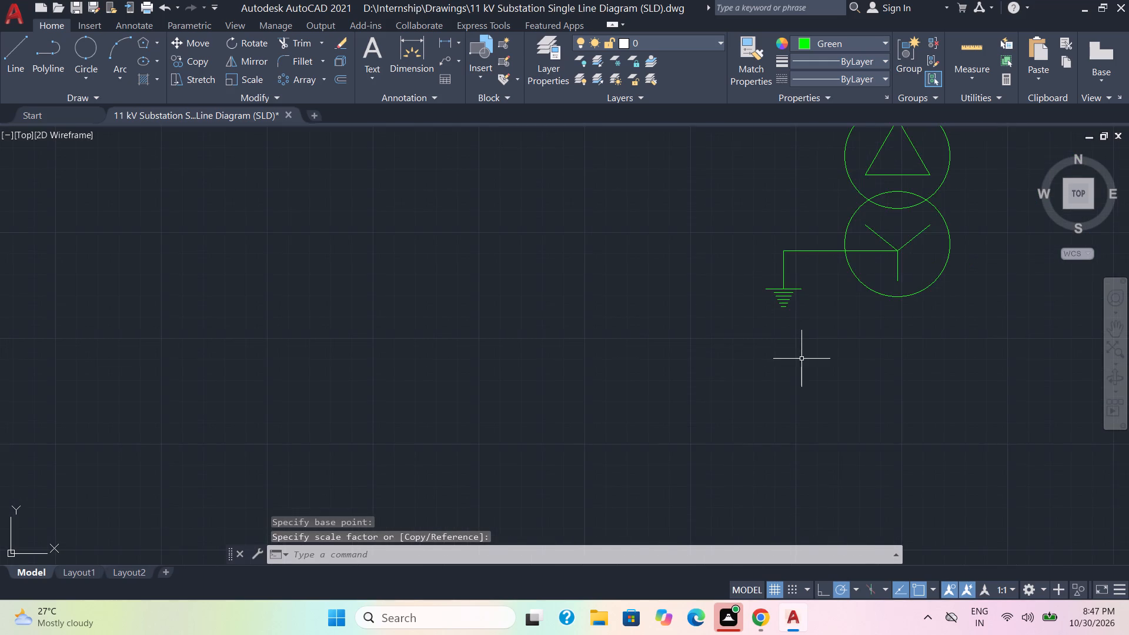
scroll(801, 362, down, 3)
middle_drag(866, 370, 564, 375)
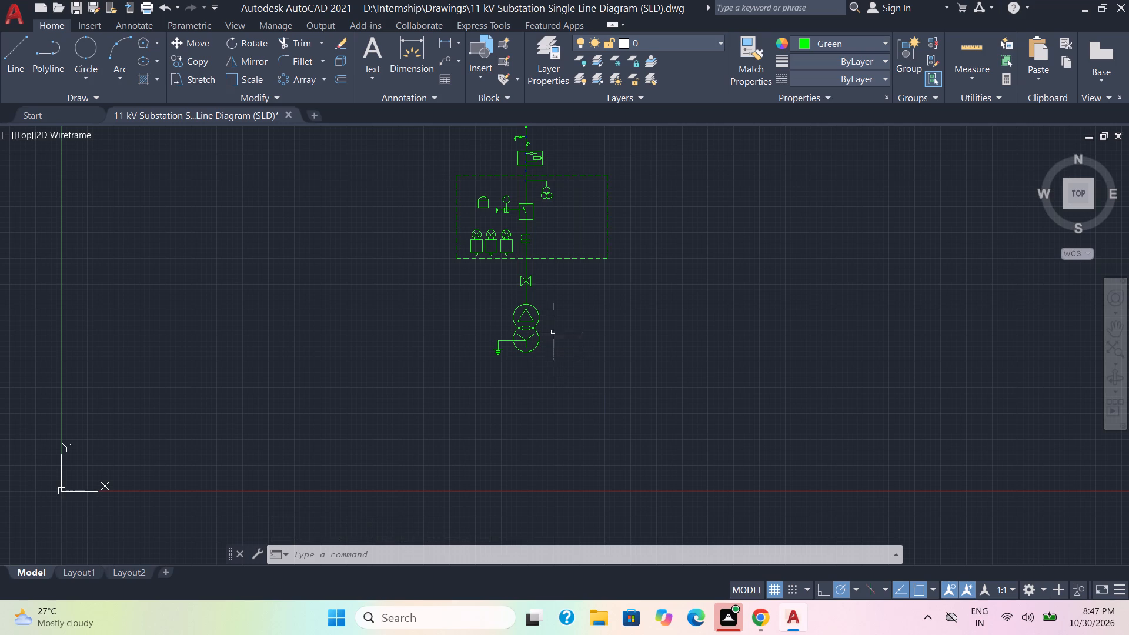
scroll(550, 226, up, 2)
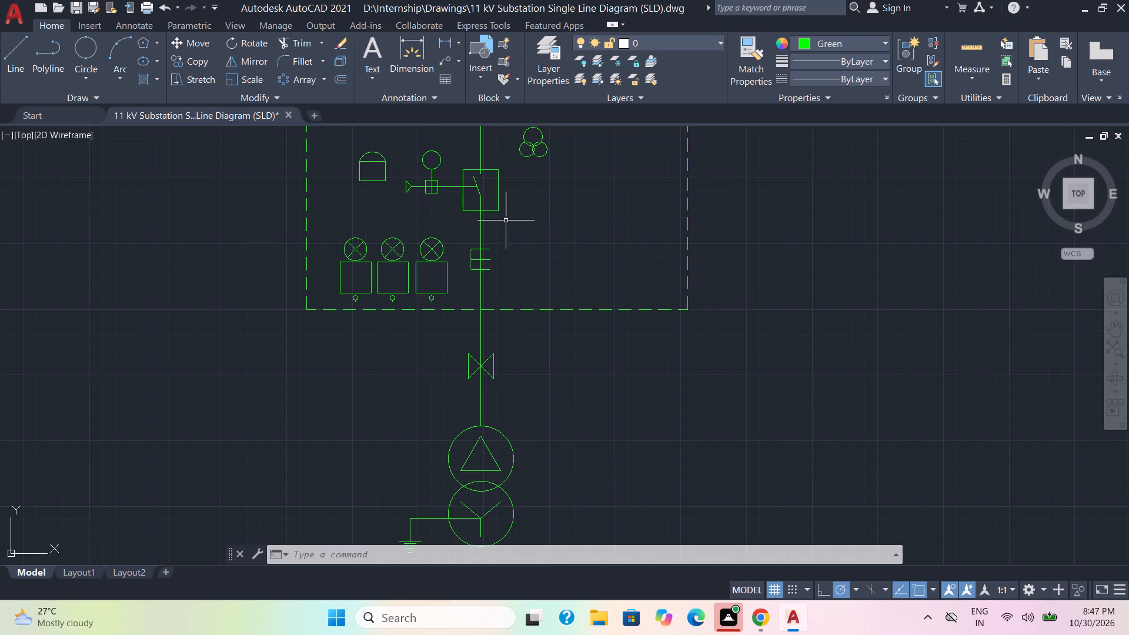
click(506, 220)
click(492, 210)
click(479, 191)
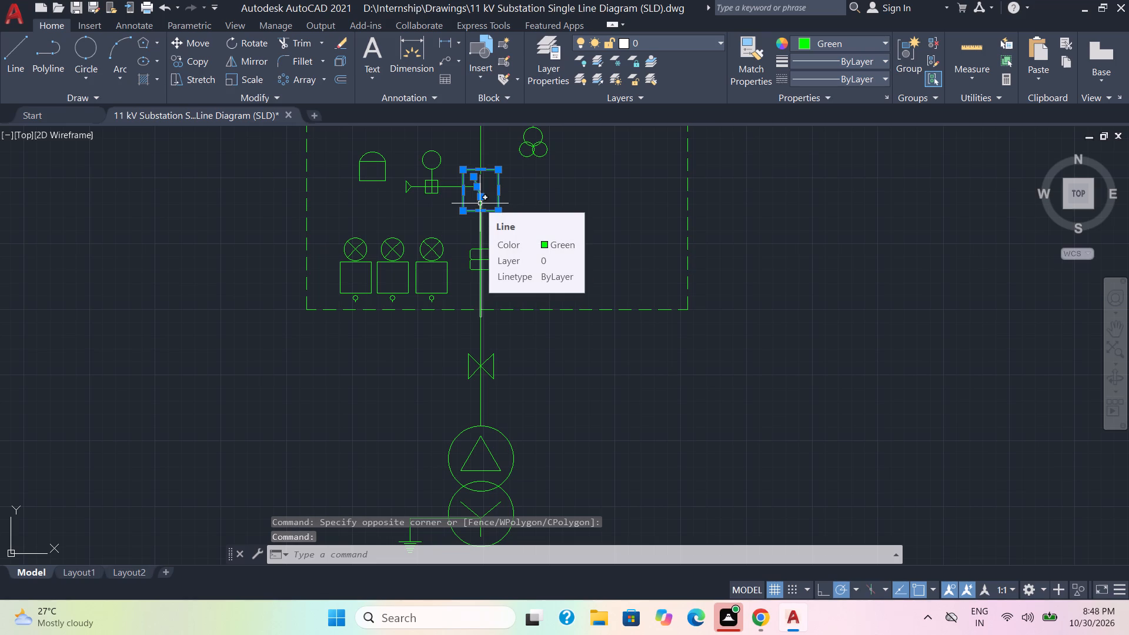
click(480, 203)
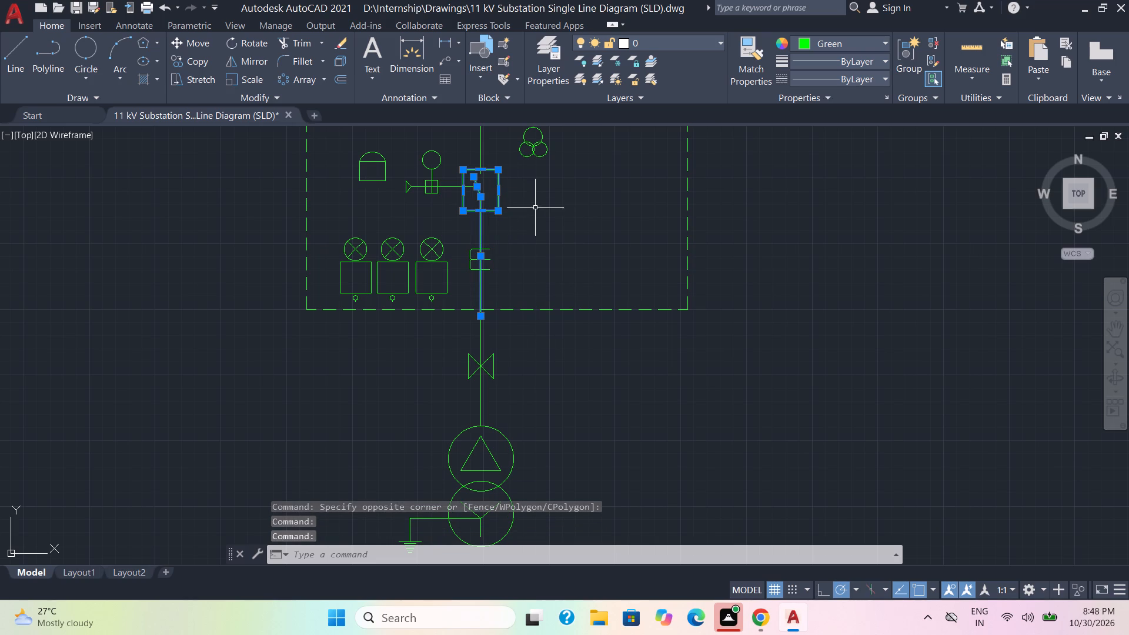
middle_drag(538, 210, 539, 292)
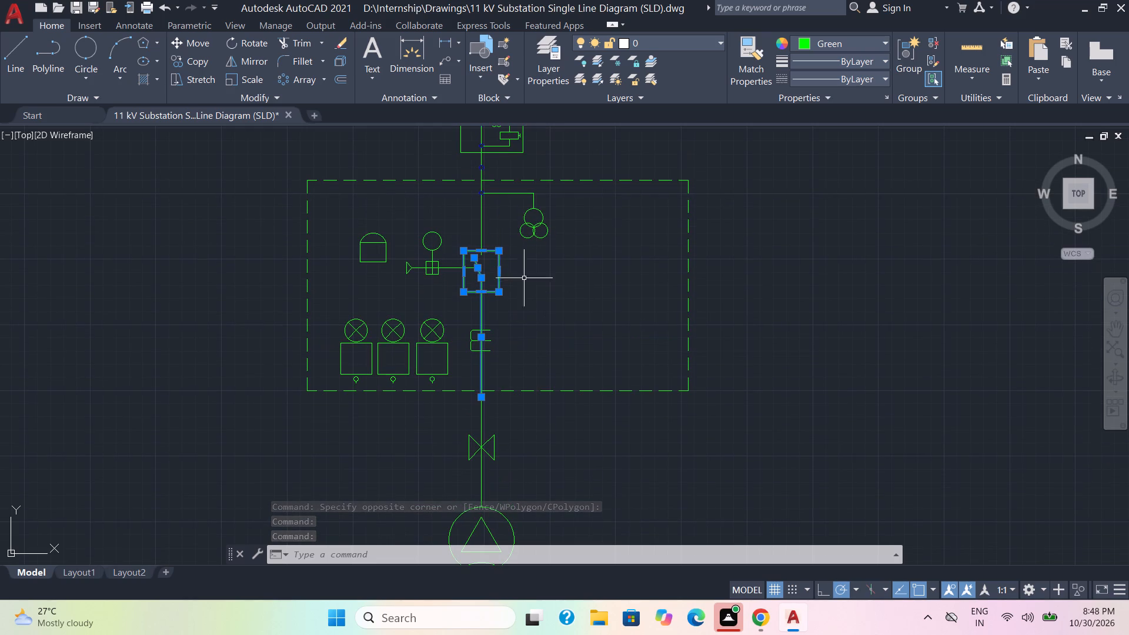
click(482, 228)
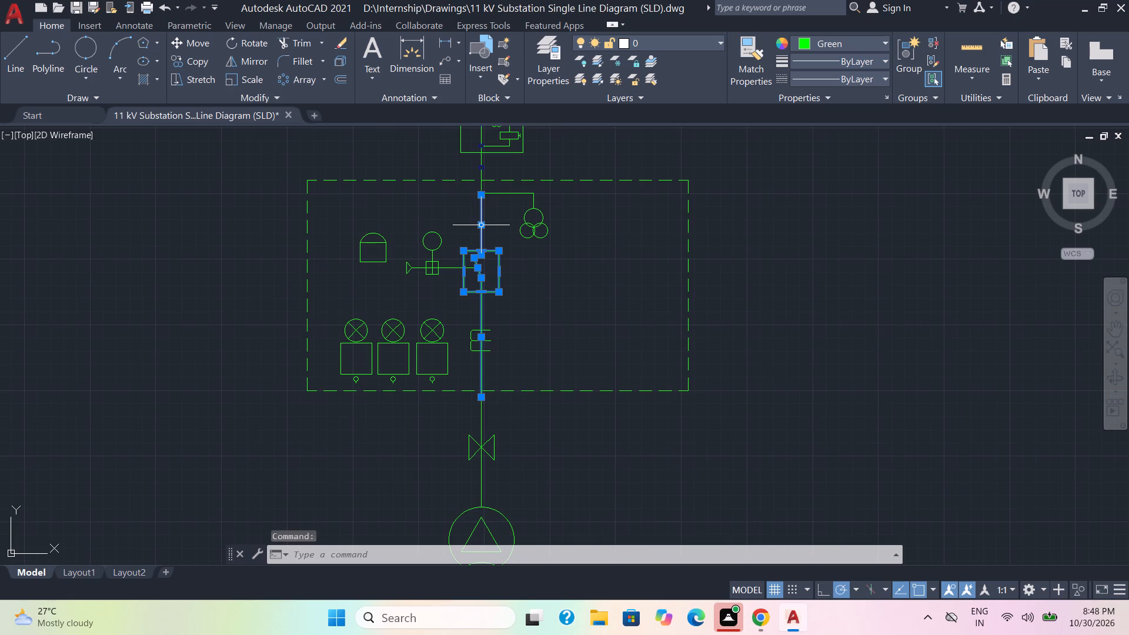
click(198, 58)
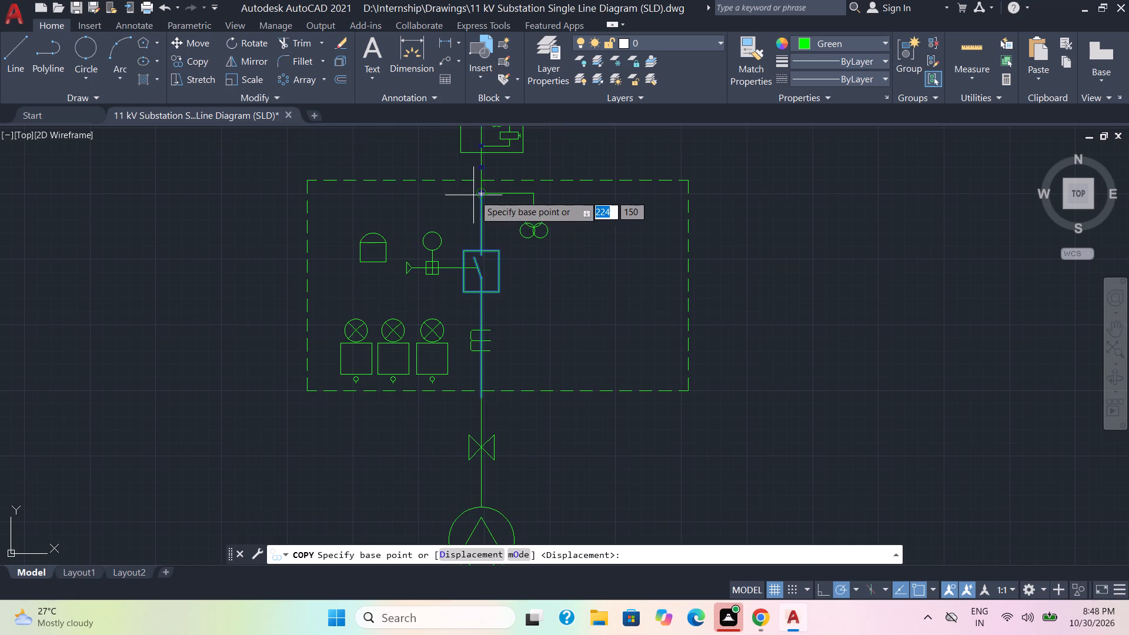
scroll(485, 196, up, 2)
click(470, 195)
scroll(465, 293, down, 4)
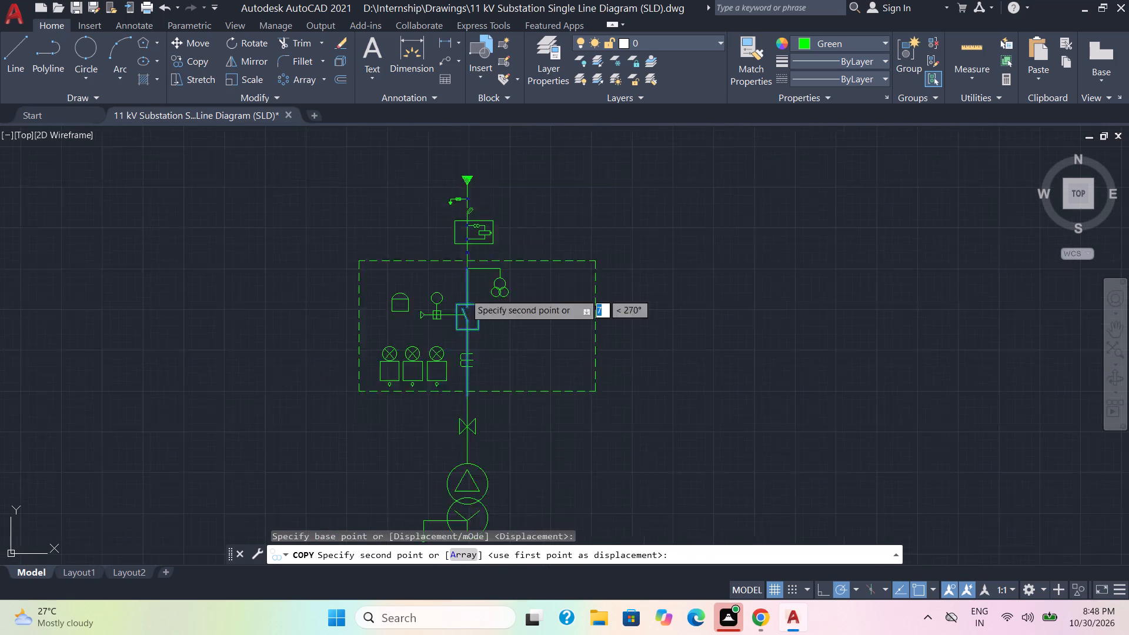
scroll(462, 436, down, 1)
middle_drag(462, 436, 482, 147)
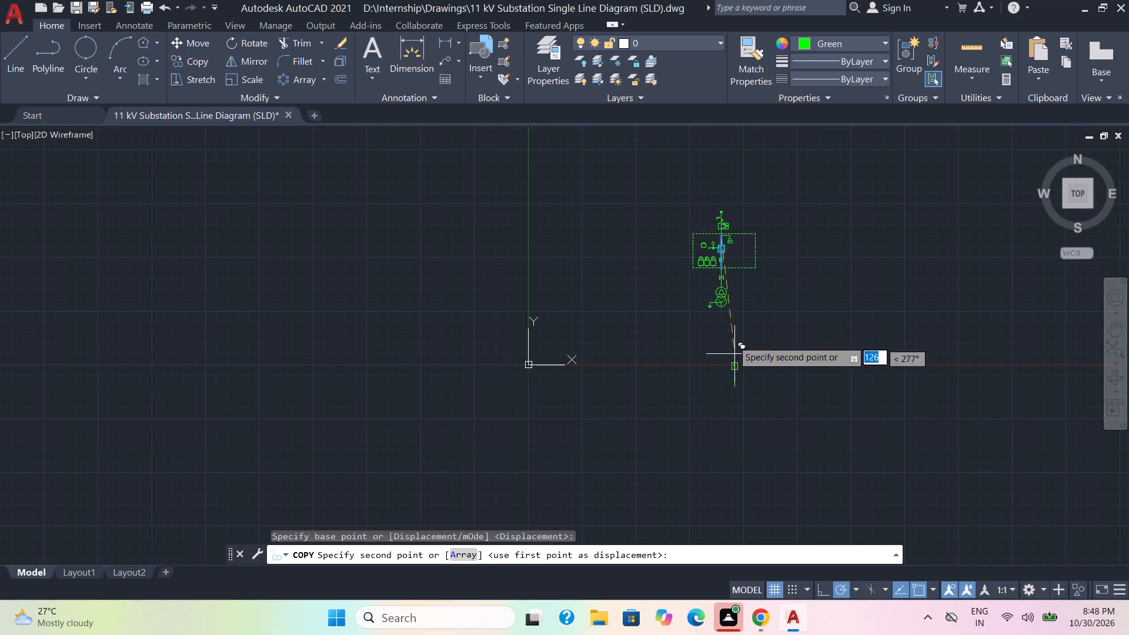
scroll(731, 317, up, 3)
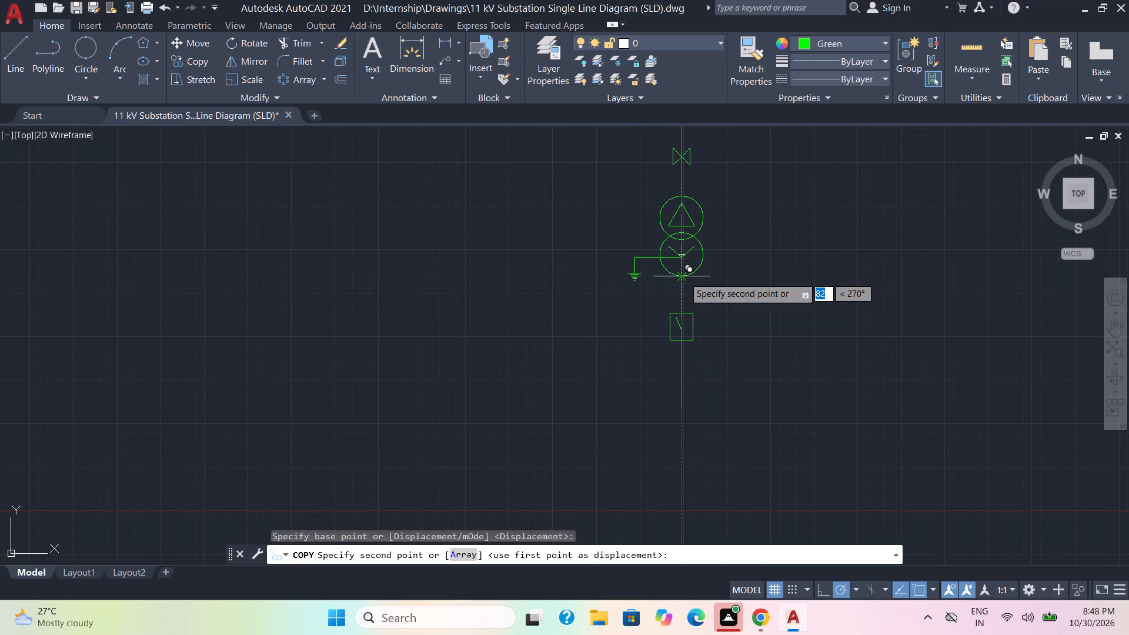
click(684, 277)
key(Escape)
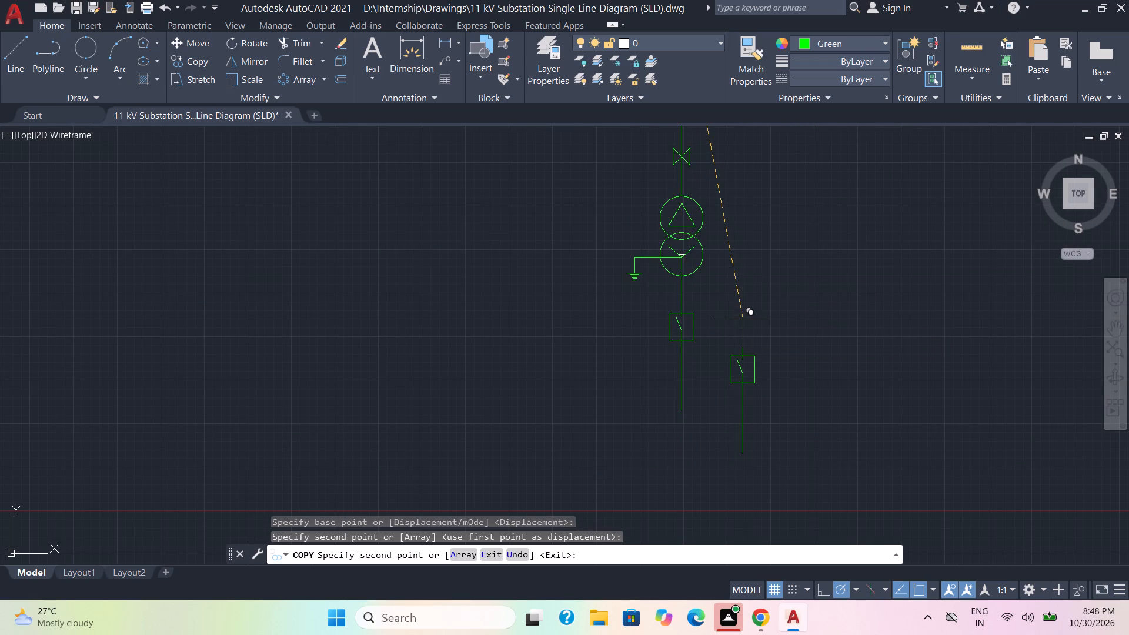
Copy the two-loop current transformer symbol from inside the dashed enclosure onto the vertical line below the lower boxed switch.
middle_drag(748, 314, 736, 286)
scroll(748, 314, down, 1)
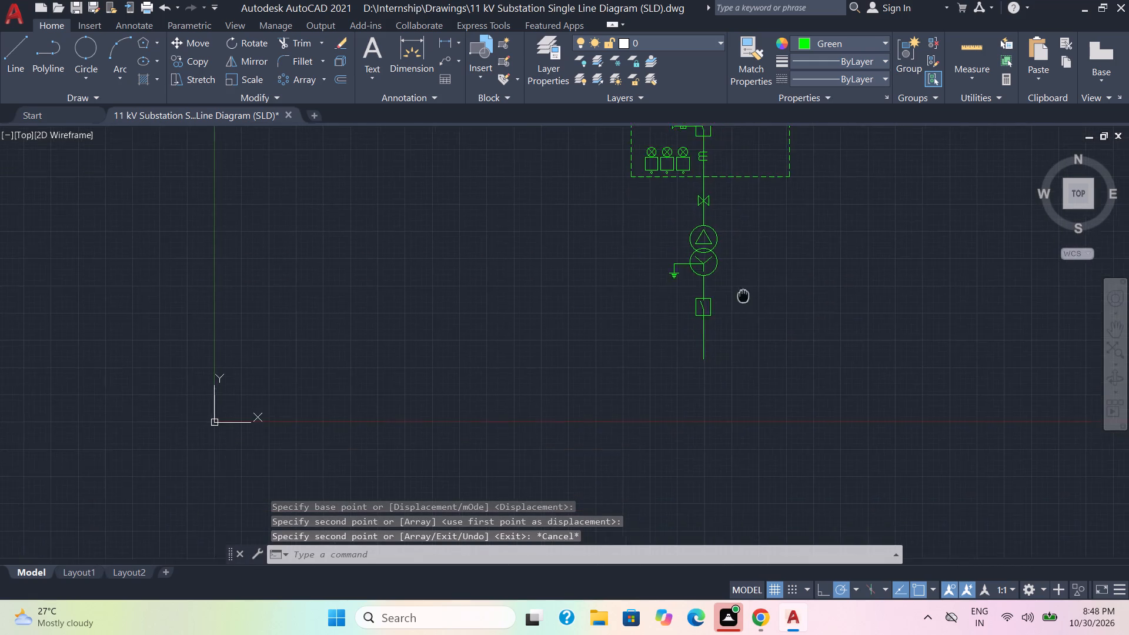
middle_drag(736, 286, 489, 216)
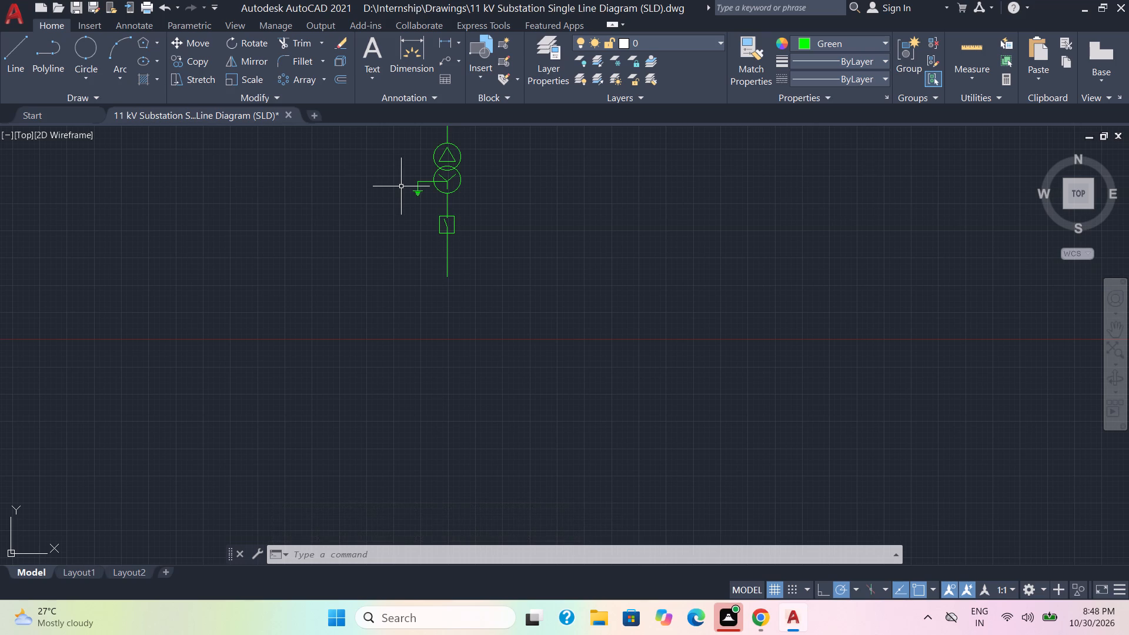
middle_drag(507, 228, 514, 330)
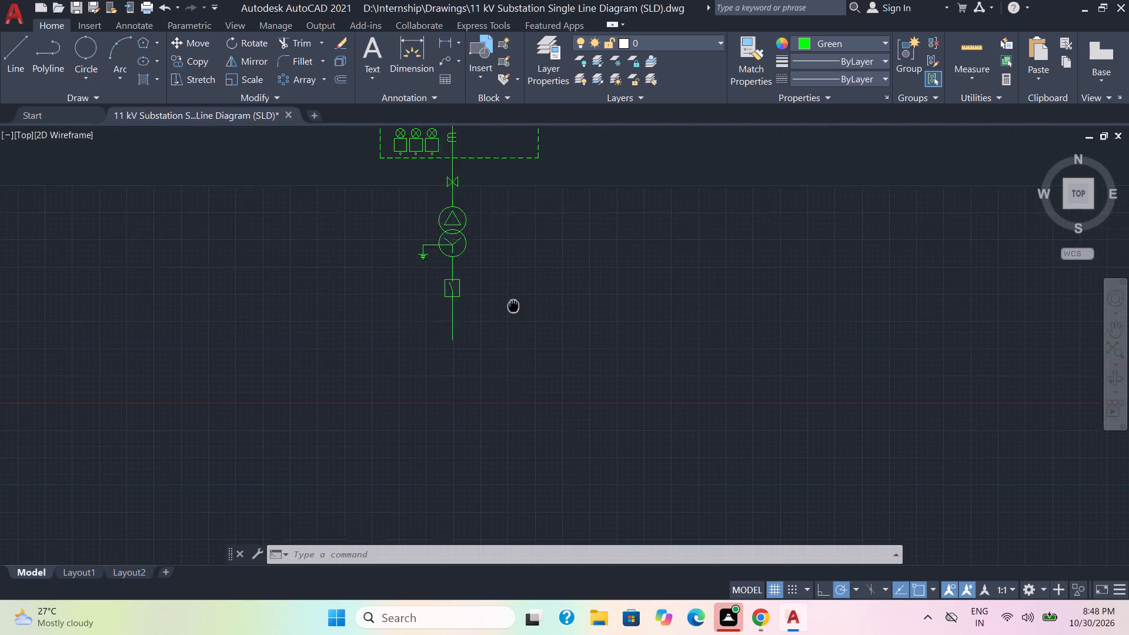
middle_drag(514, 330, 515, 444)
scroll(472, 305, up, 2)
click(437, 285)
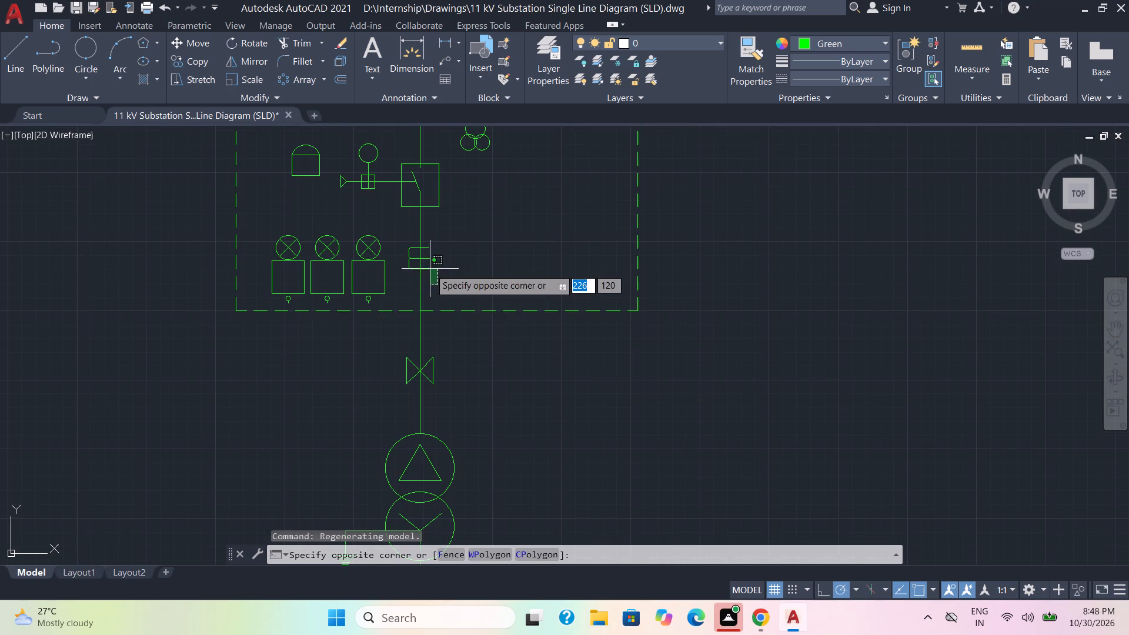
click(425, 245)
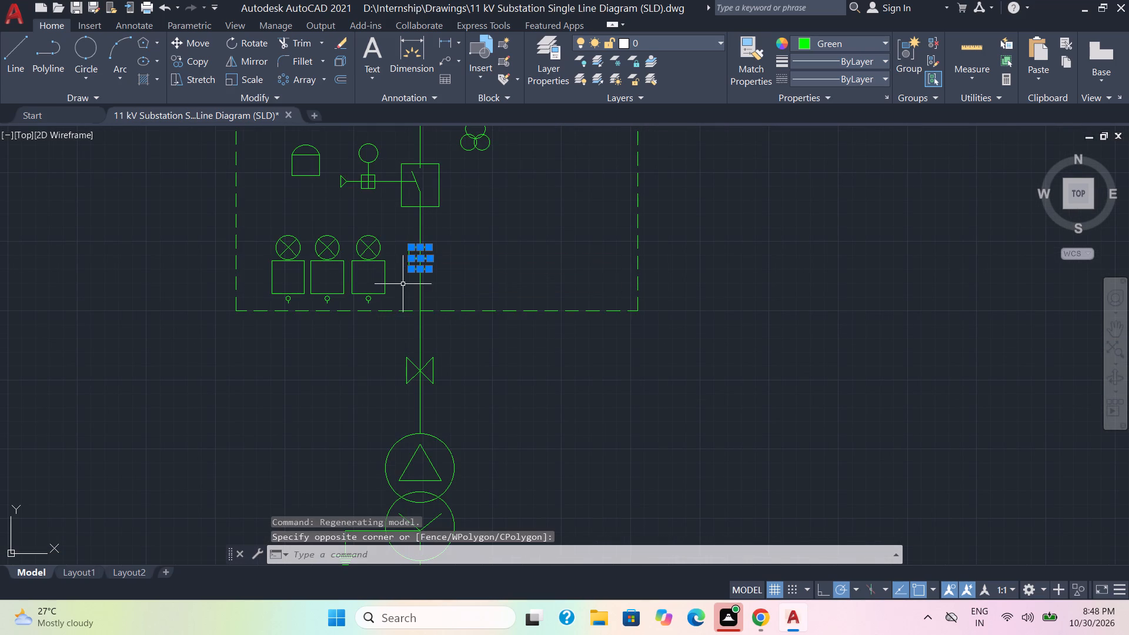
click(410, 280)
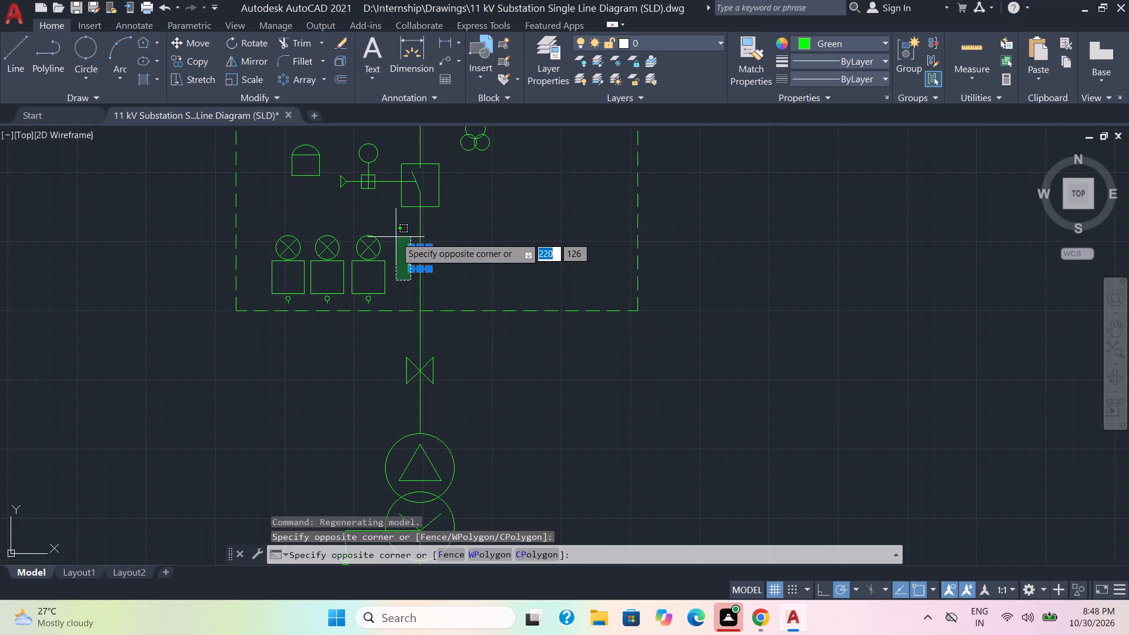
click(396, 237)
click(194, 63)
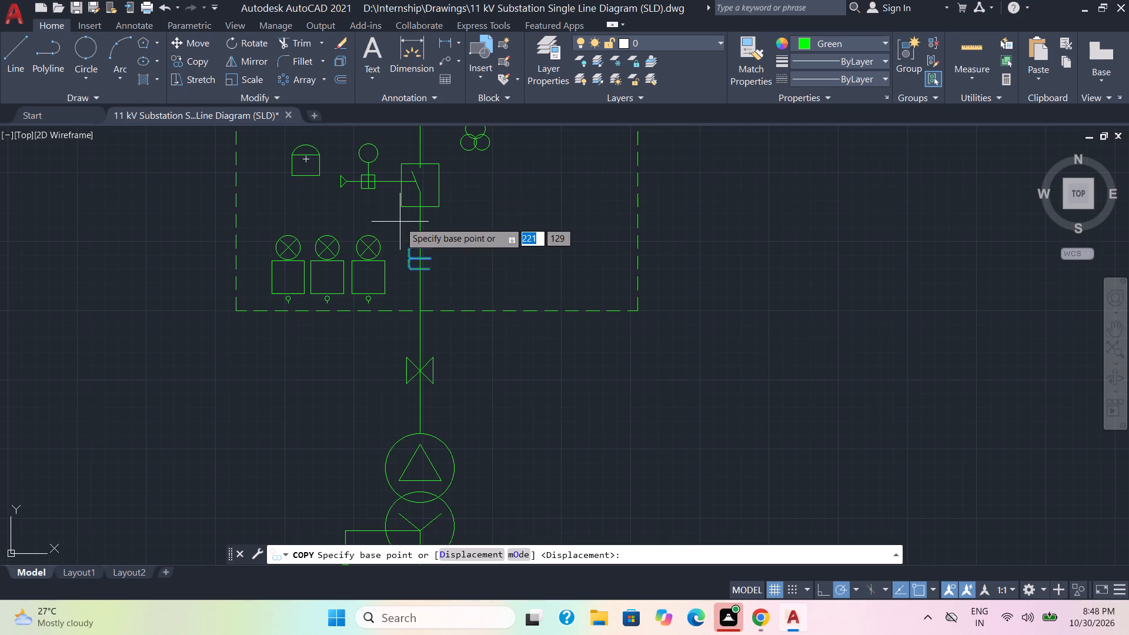
click(419, 246)
scroll(423, 377, down, 4)
scroll(430, 456, up, 6)
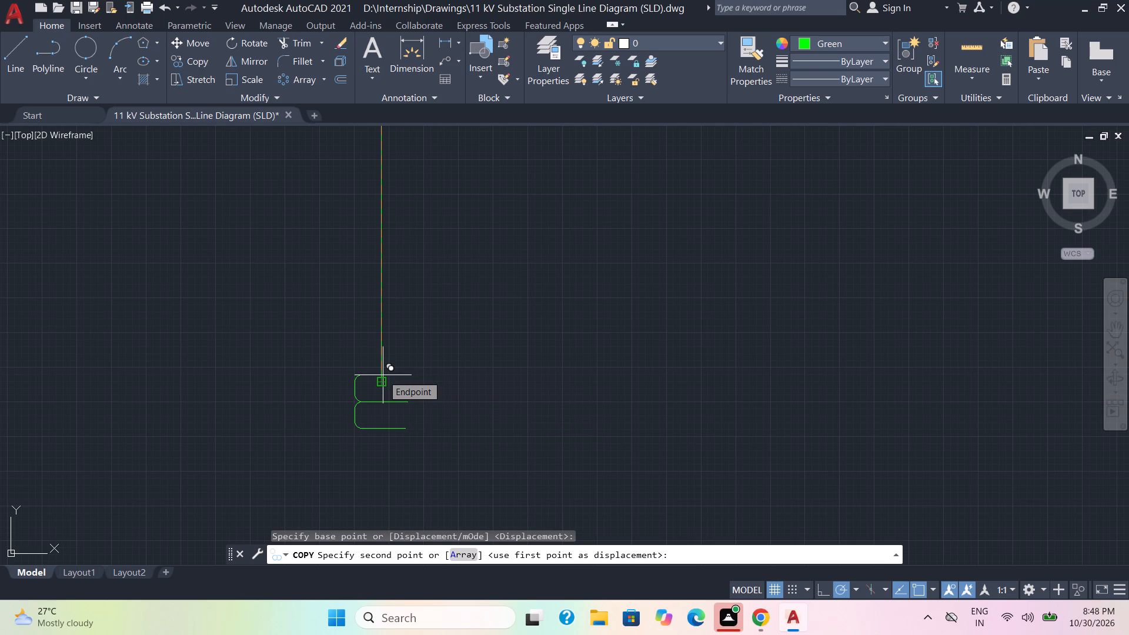
scroll(383, 320, down, 2)
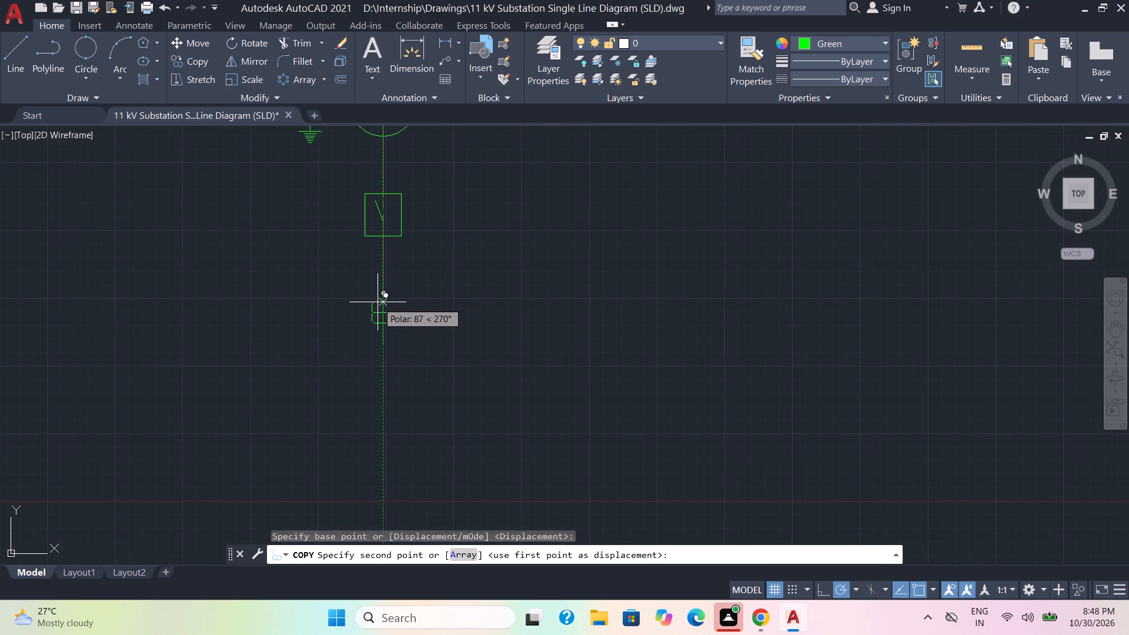
click(378, 302)
key(Escape)
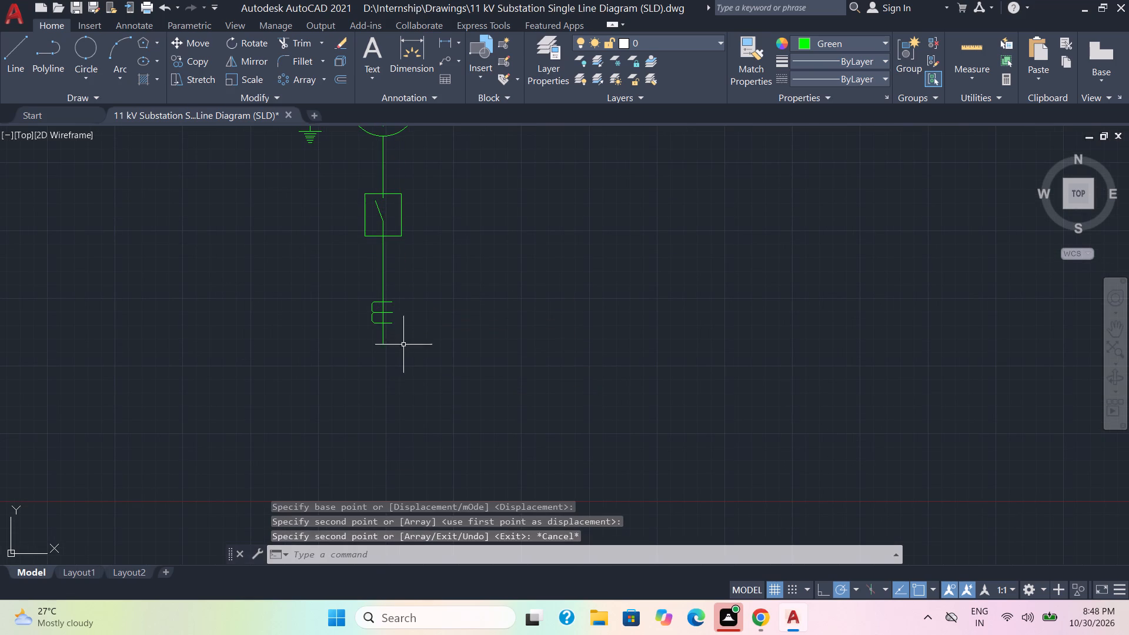
Trim away the vertical line where it passes through the loops of the copied current transformer symbol below the lower switch.
click(285, 44)
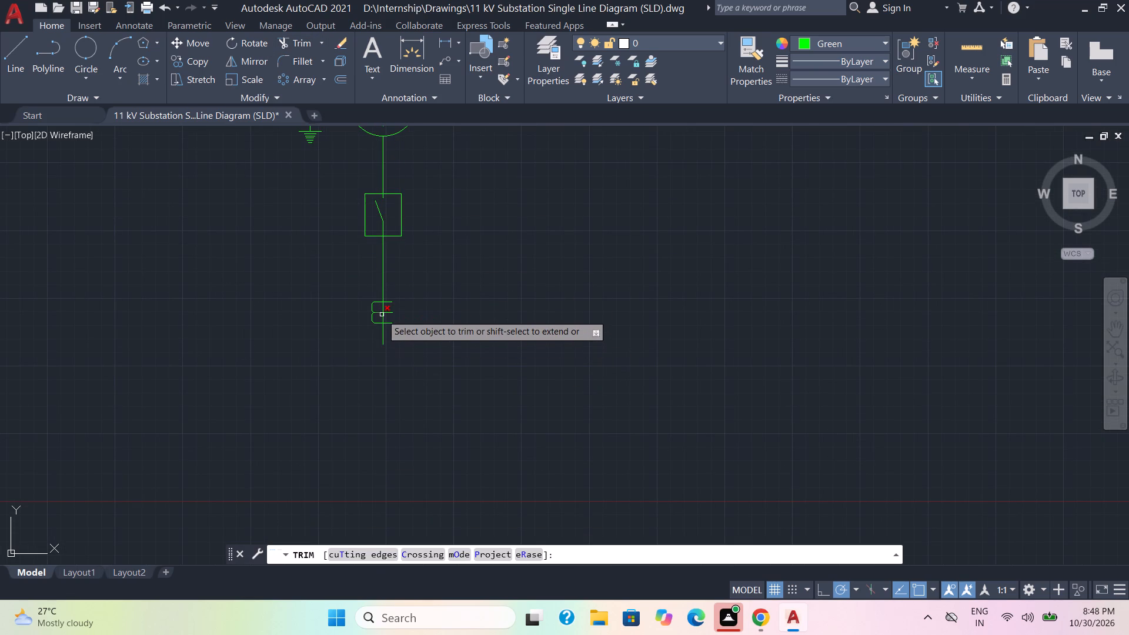
click(382, 319)
click(385, 308)
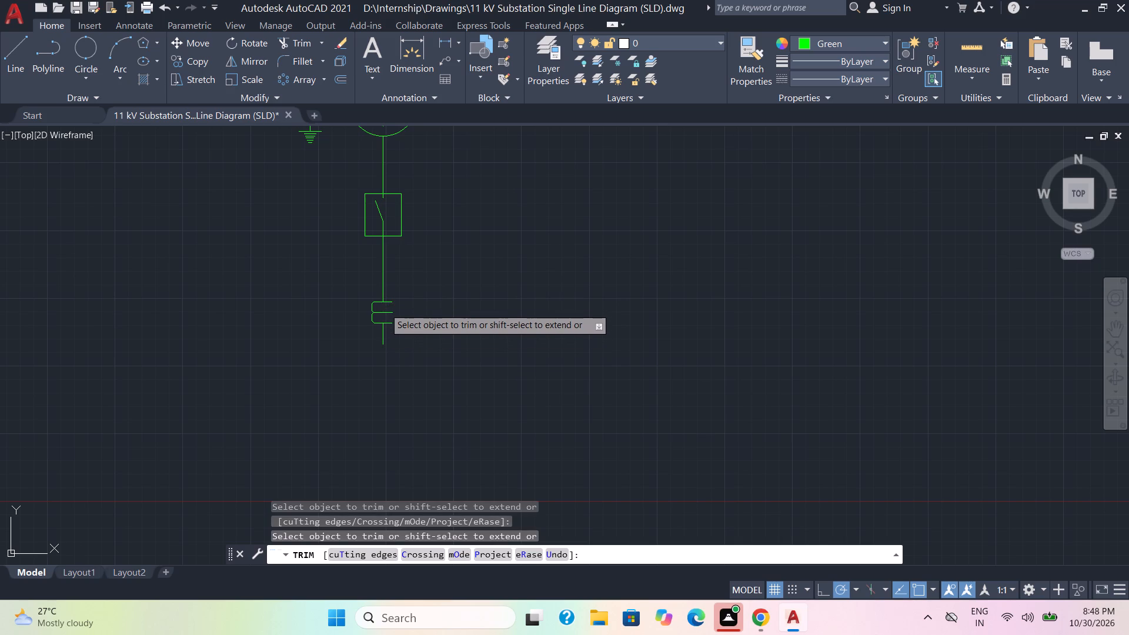
click(385, 314)
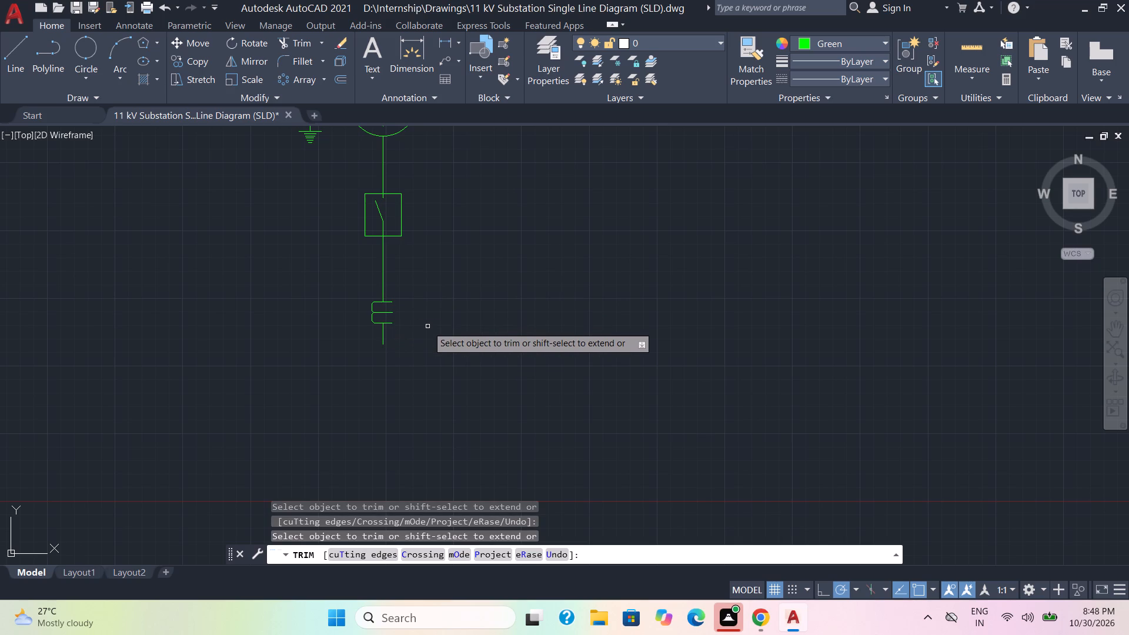
Trim the middle bar of the current transformer symbol inside the dashed enclosure on both sides of the vertical line.
middle_drag(436, 265, 461, 504)
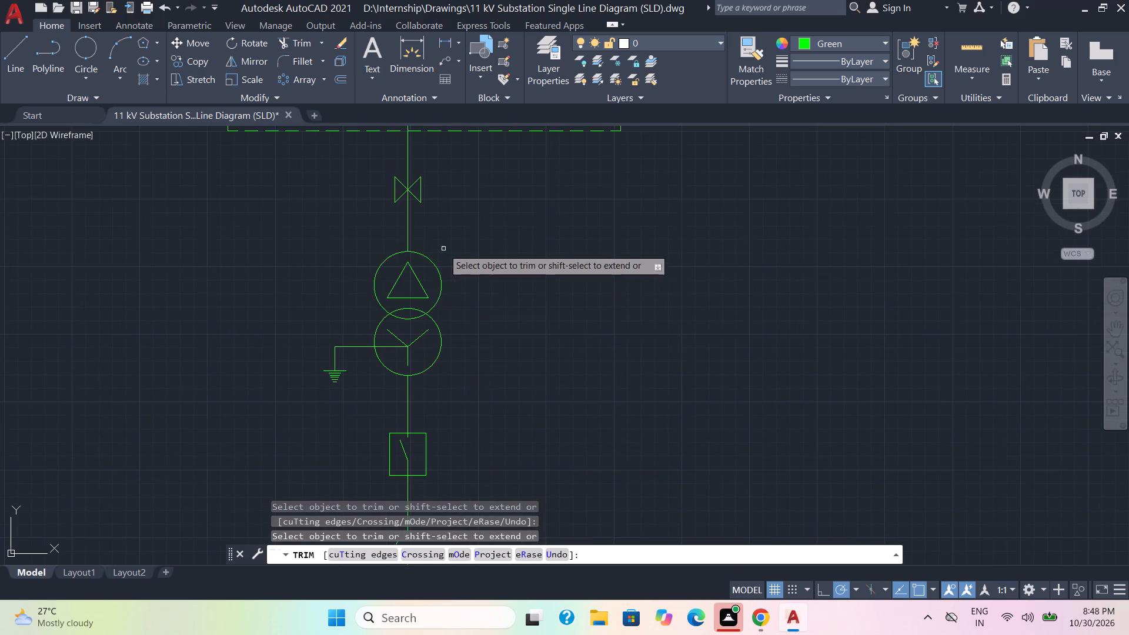
middle_drag(443, 249, 503, 570)
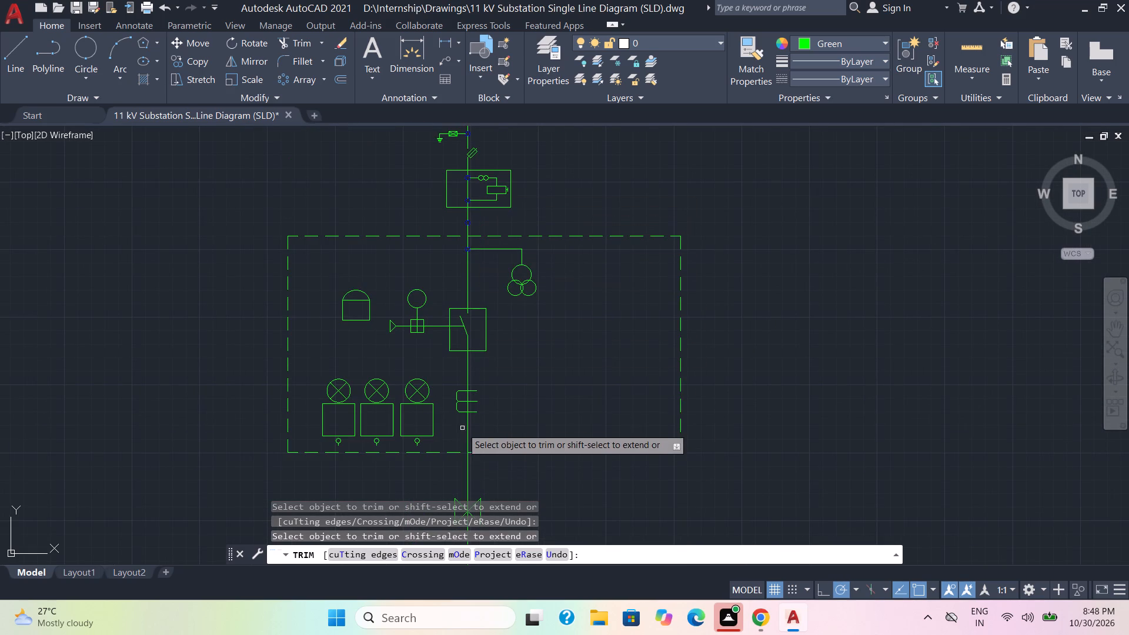
scroll(462, 413, up, 2)
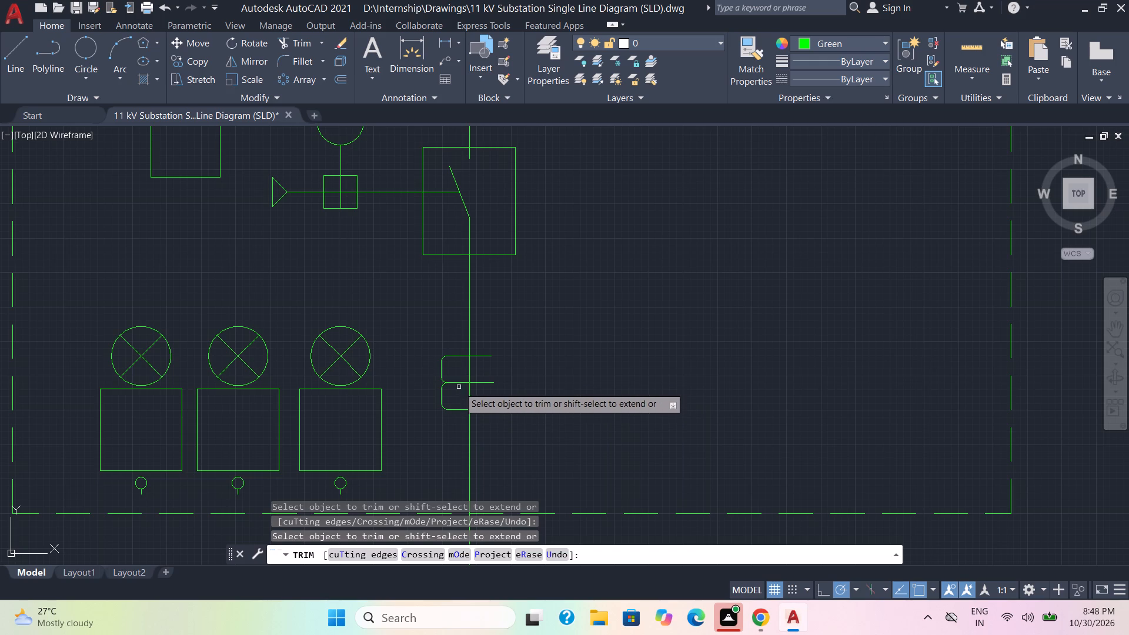
click(458, 383)
click(485, 383)
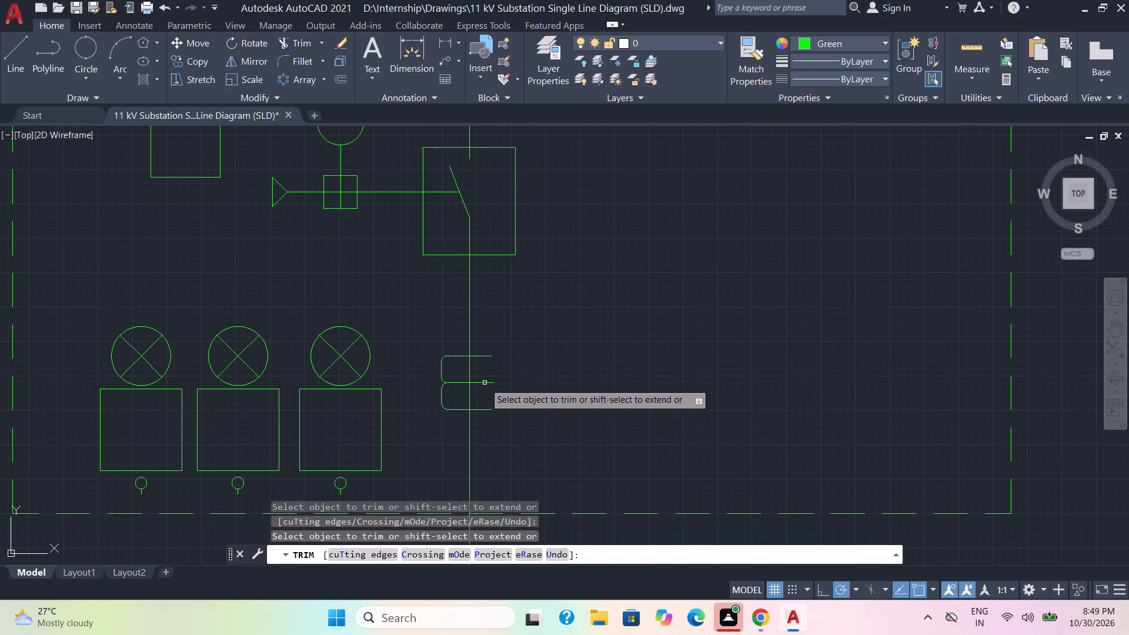
scroll(525, 429, down, 3)
middle_drag(559, 516, 545, 258)
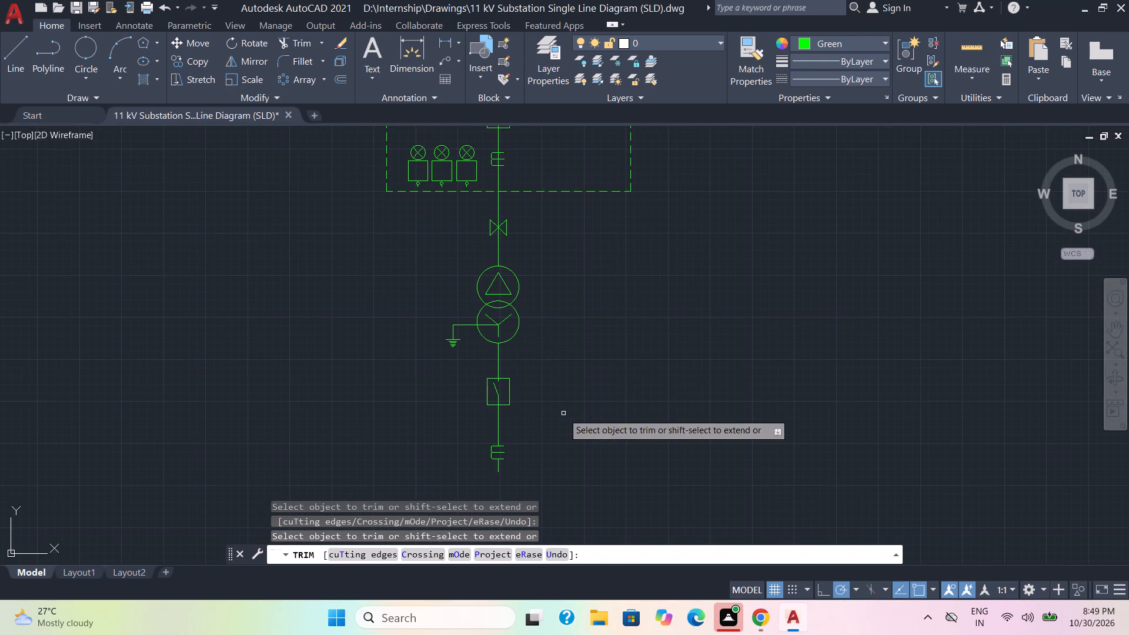
middle_drag(563, 413, 512, 315)
key(Escape)
Save the drawing.
key(ctrl+s)
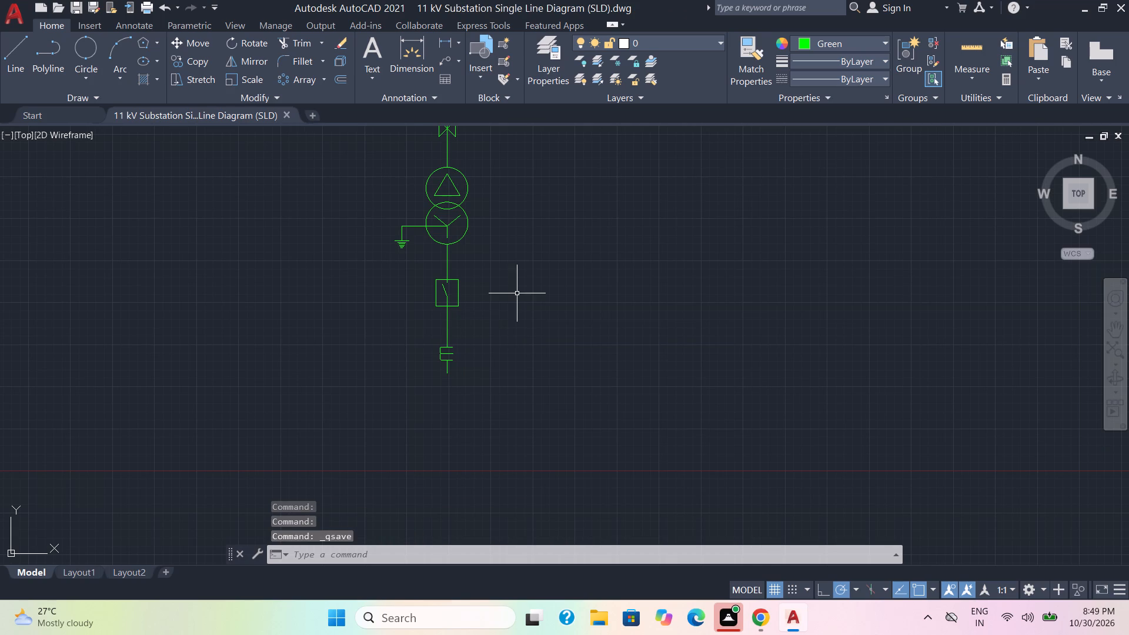
Draw a vertical line about 18 units long straight down from the free end below the lower current transformer symbol.
scroll(517, 293, down, 1)
click(5, 51)
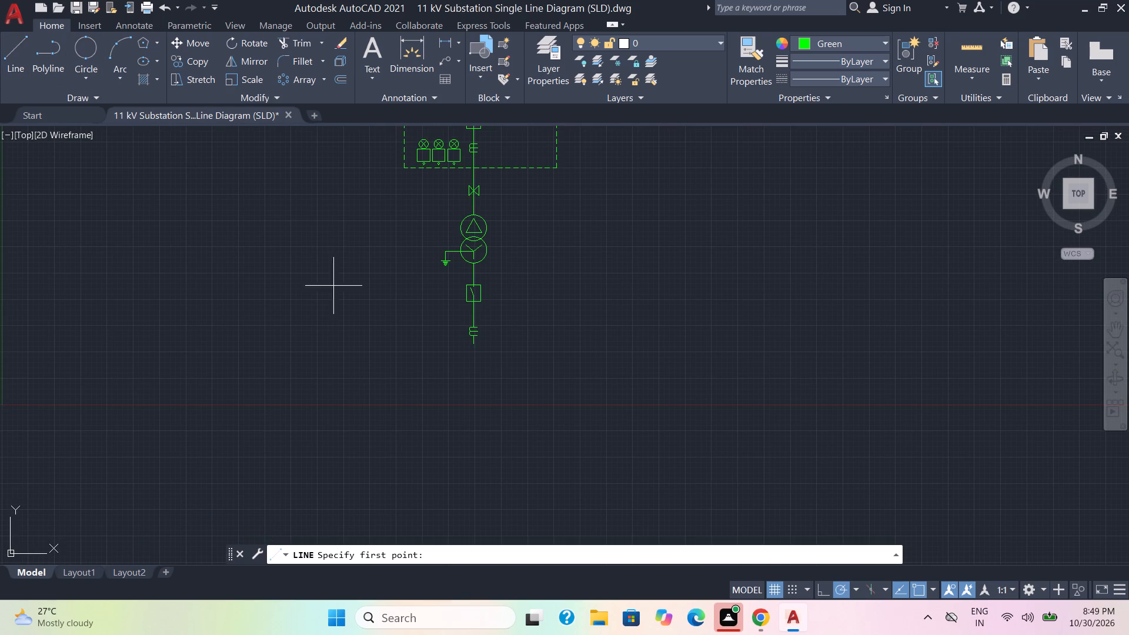
click(475, 347)
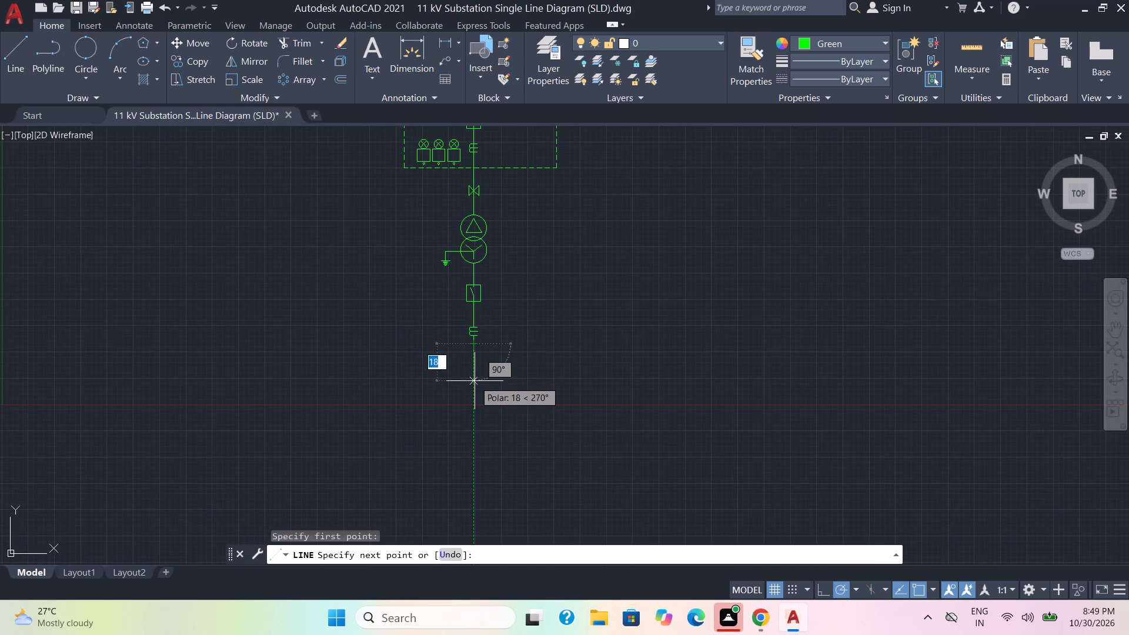
click(475, 385)
key(Escape)
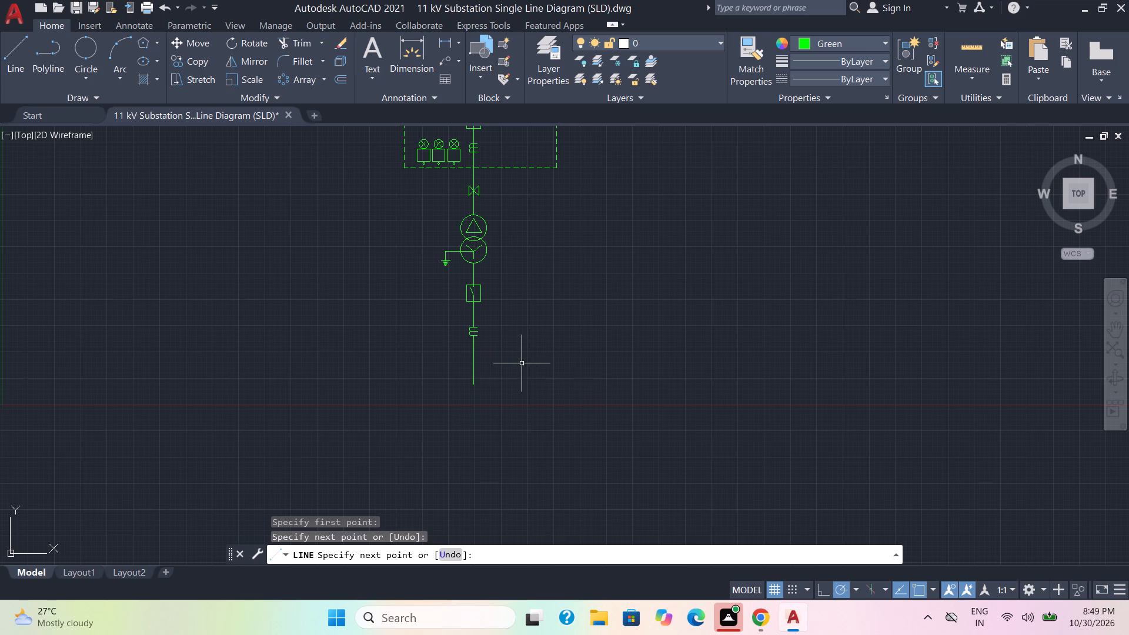
Copy the small blue junction circle from just above the dashed enclosure to the bottom end of the extended vertical line.
scroll(523, 360, down, 1)
scroll(506, 247, up, 3)
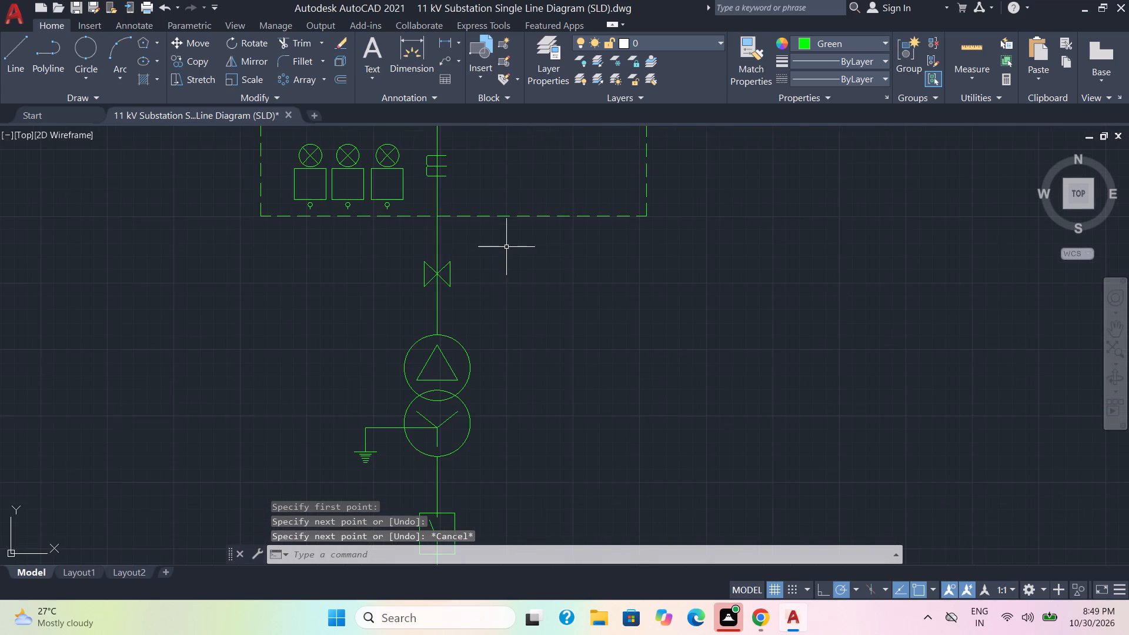
middle_drag(513, 193, 525, 440)
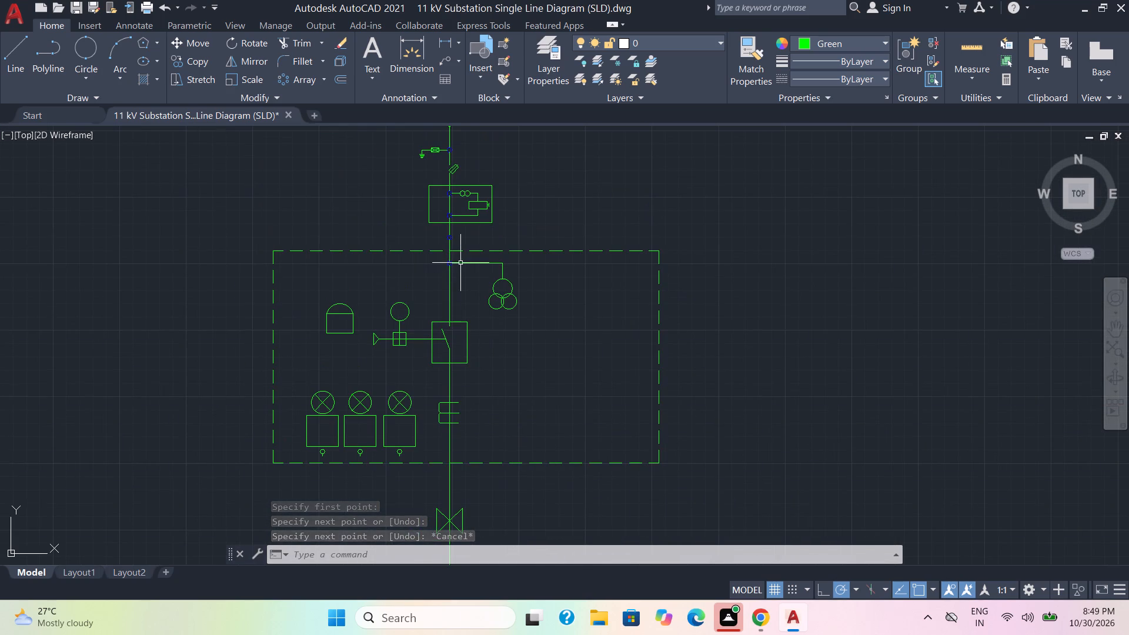
scroll(457, 245, up, 3)
click(425, 221)
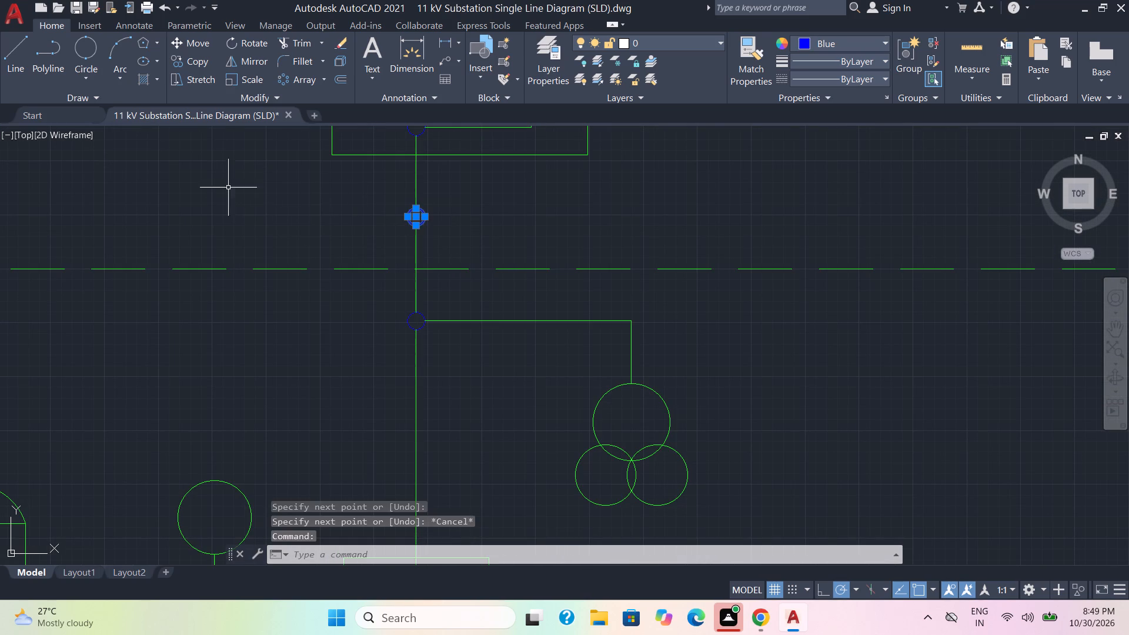
click(192, 58)
click(417, 209)
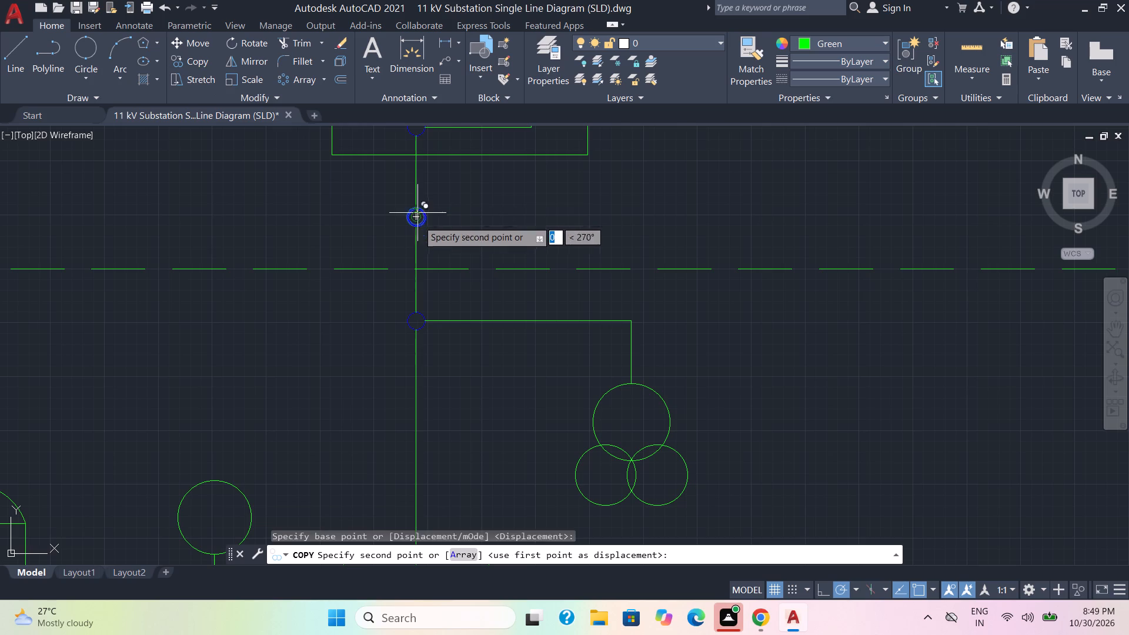
scroll(431, 536, down, 2)
scroll(469, 469, down, 2)
middle_drag(469, 469, 481, 103)
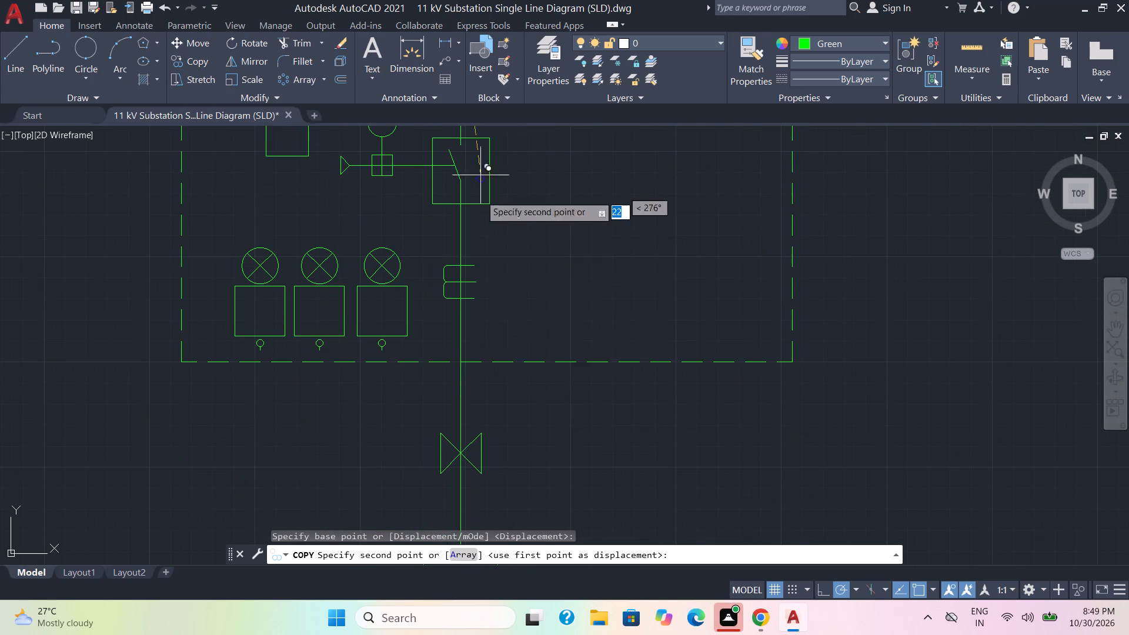
scroll(470, 410, down, 2)
middle_drag(470, 410, 493, 41)
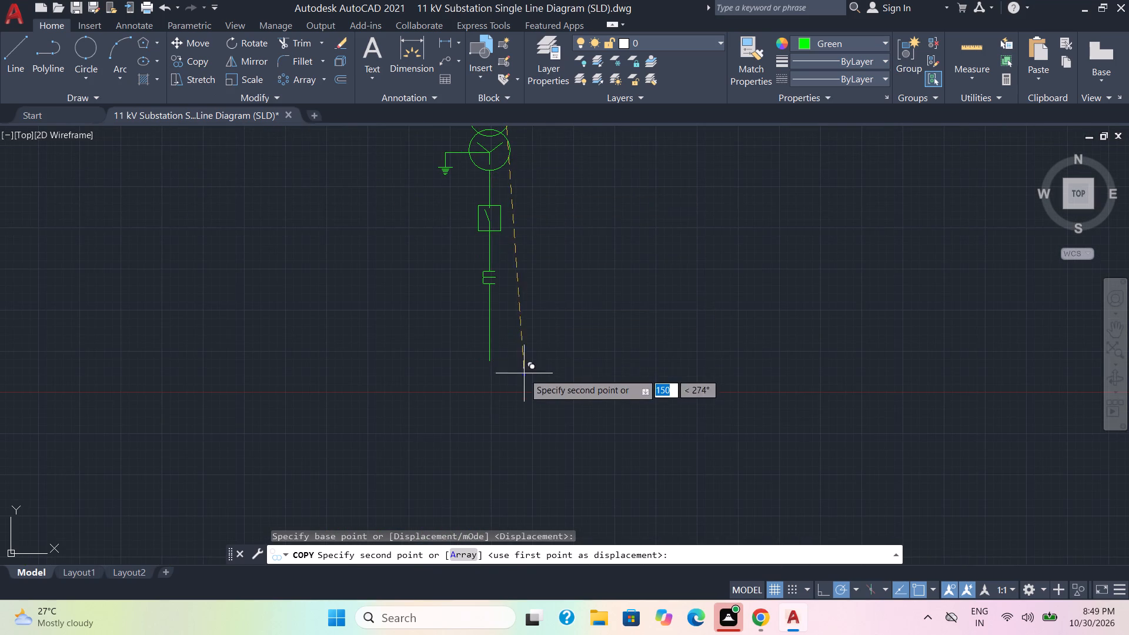
click(486, 360)
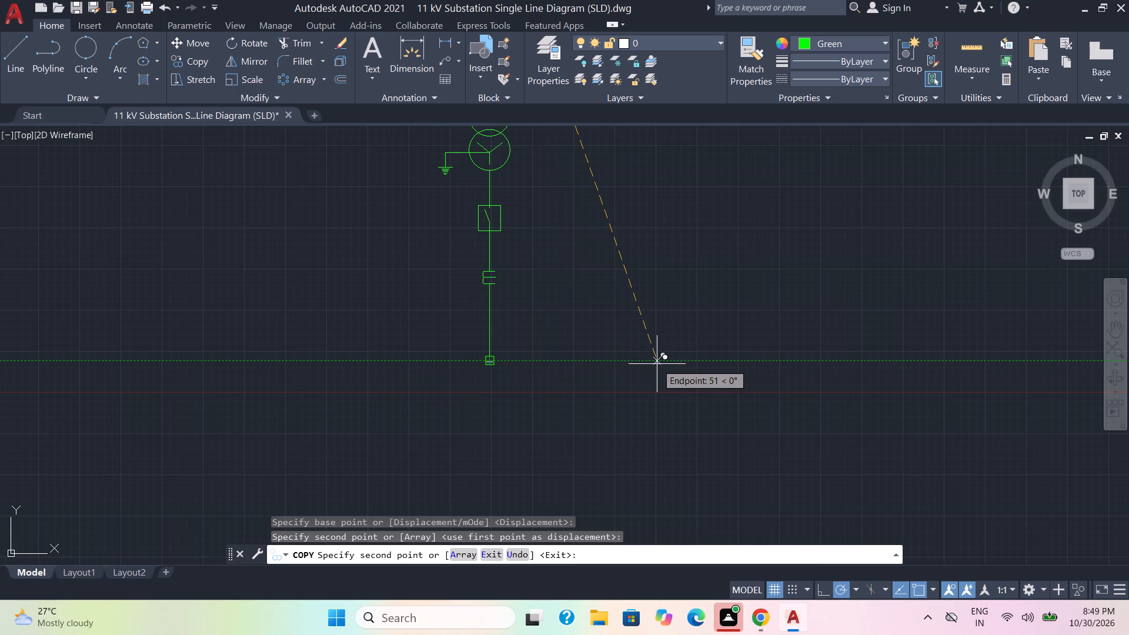
Place two more copies of the junction circle level with the line's end, one about 51 units to its right and one to its left.
click(657, 364)
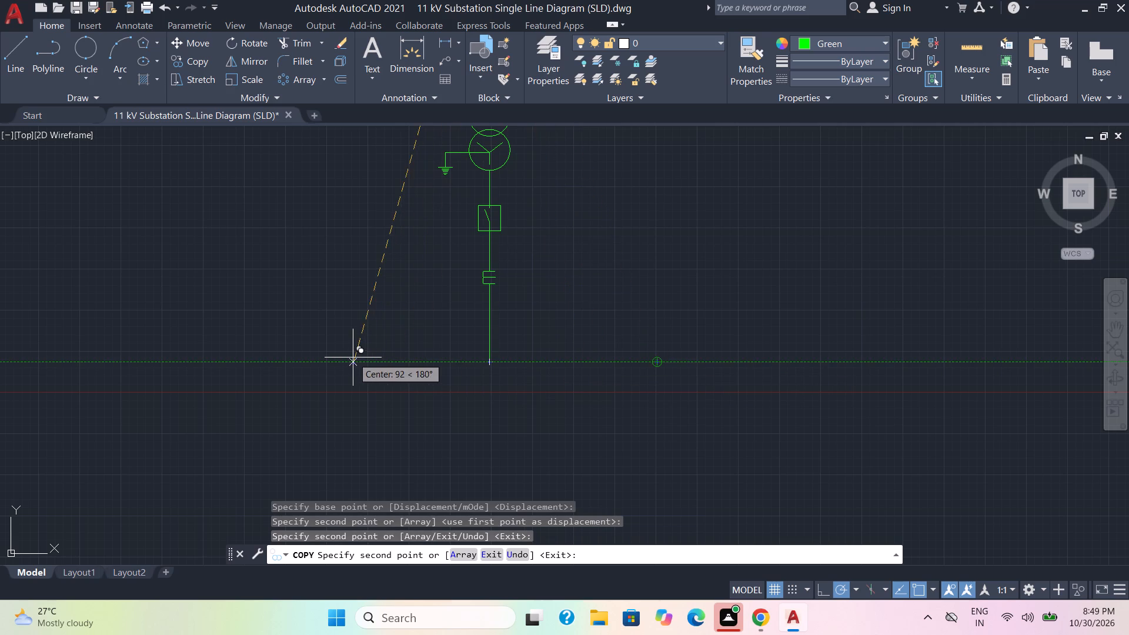
click(342, 357)
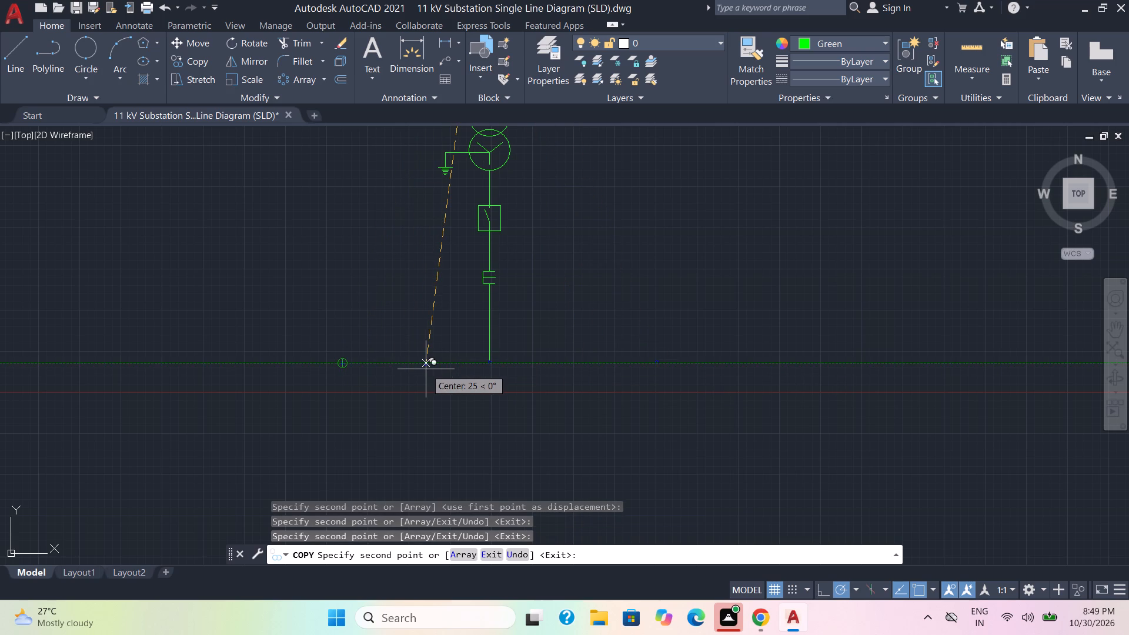
key(Escape)
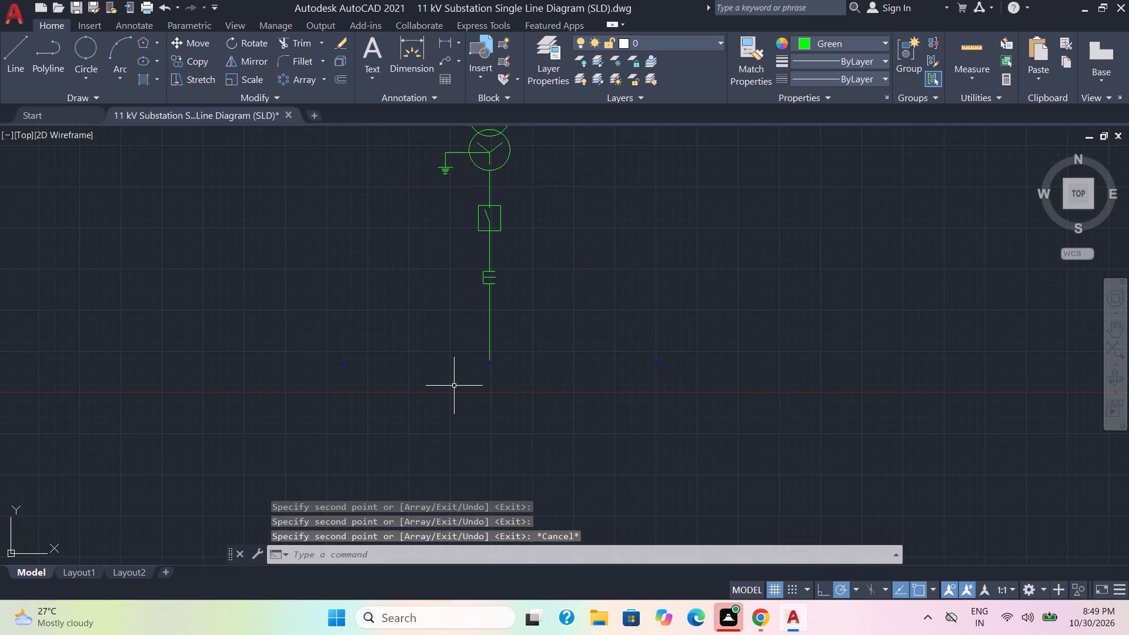
Draw a short horizontal line leftward from the left edge of the leftmost blue junction circle.
click(14, 57)
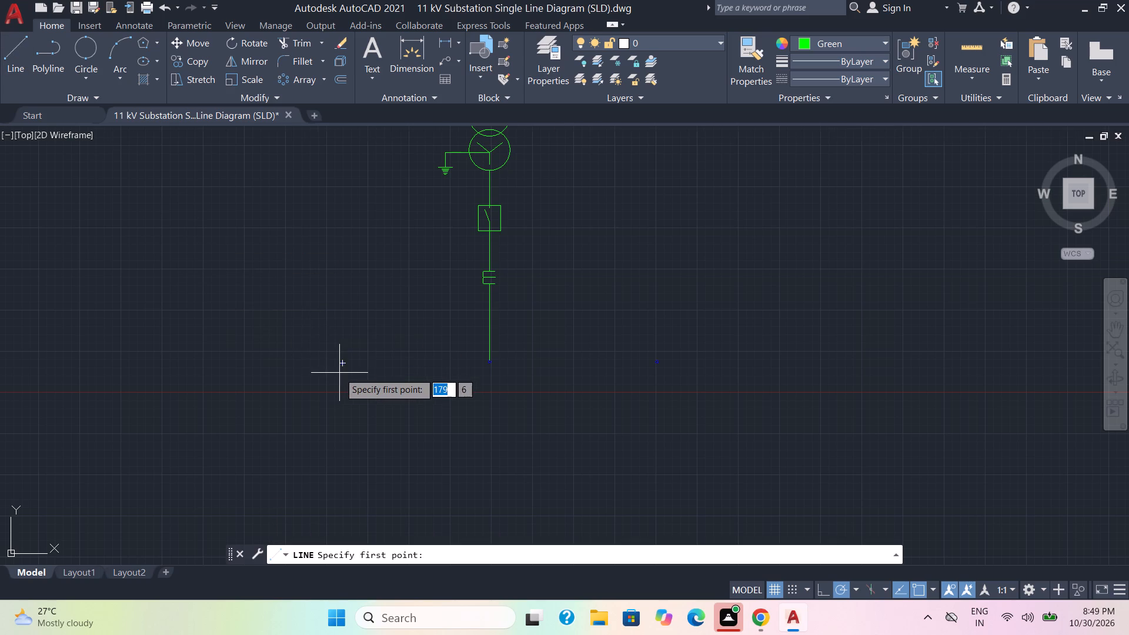
scroll(339, 373, up, 4)
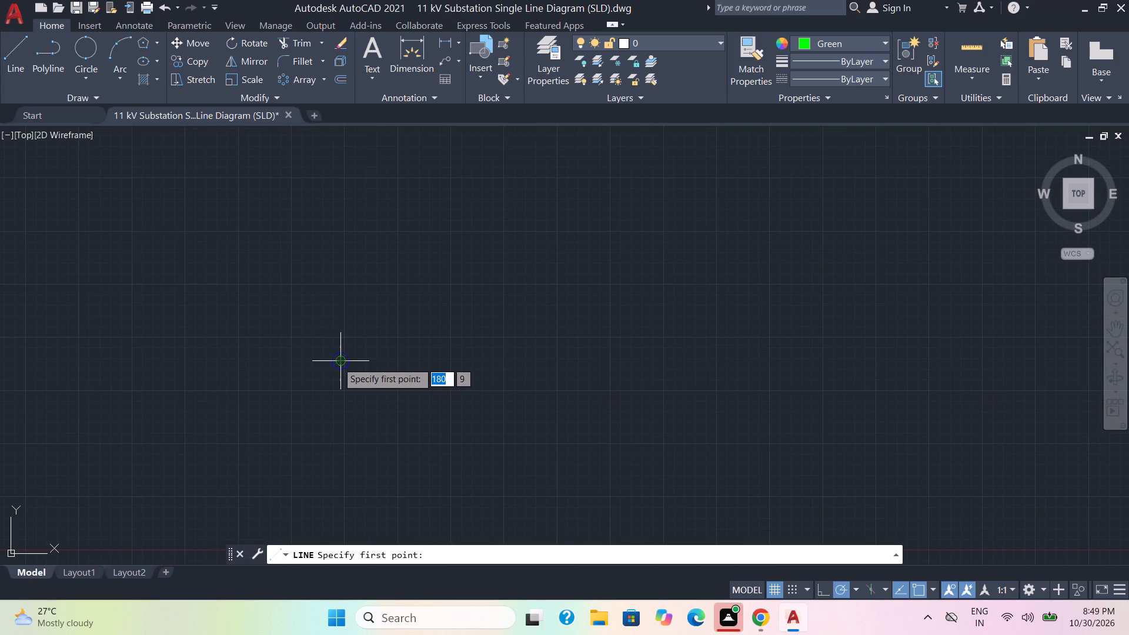
click(330, 362)
click(253, 362)
key(space)
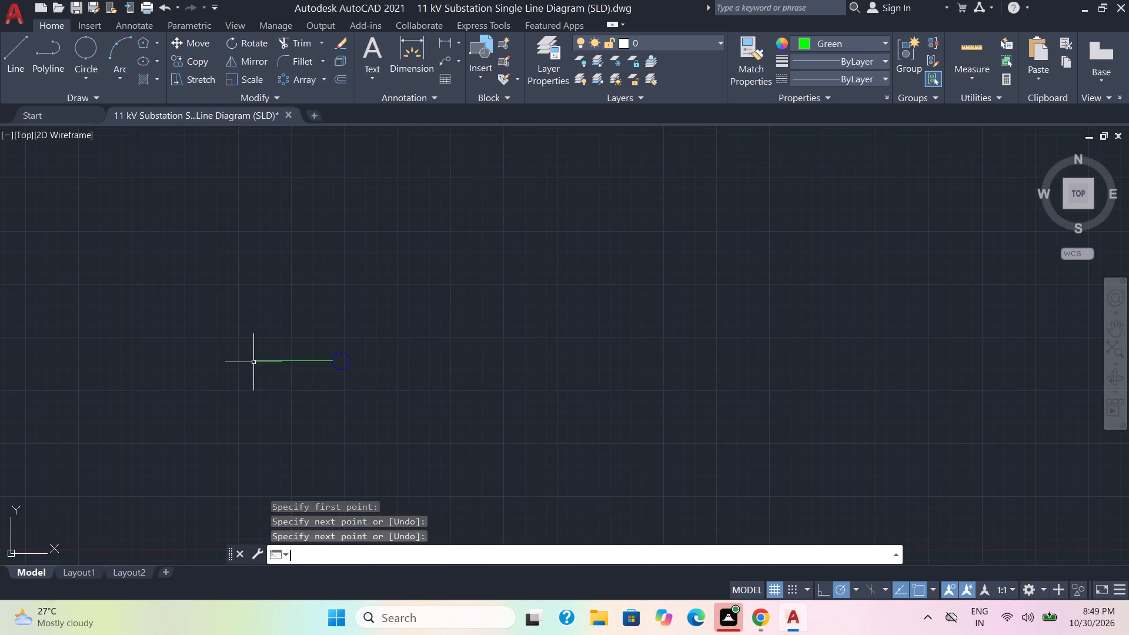
Draw a horizontal busbar line about 101 units long from the leftmost junction circle's right edge to just past the rightmost junction circle.
key(space)
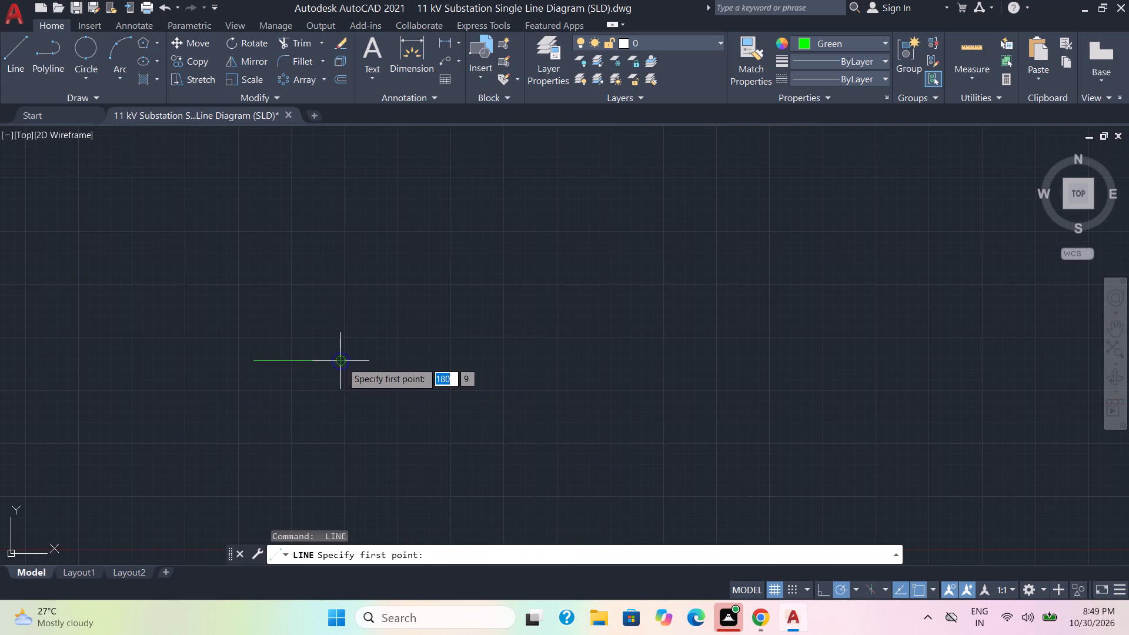
click(352, 362)
scroll(646, 346, down, 3)
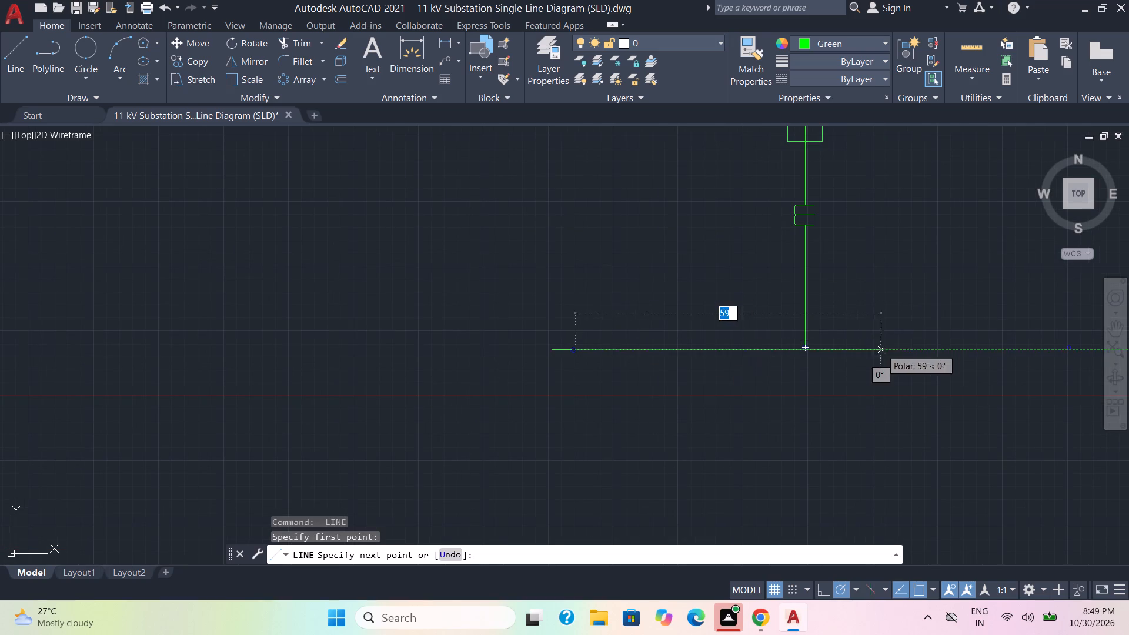
scroll(819, 361, up, 3)
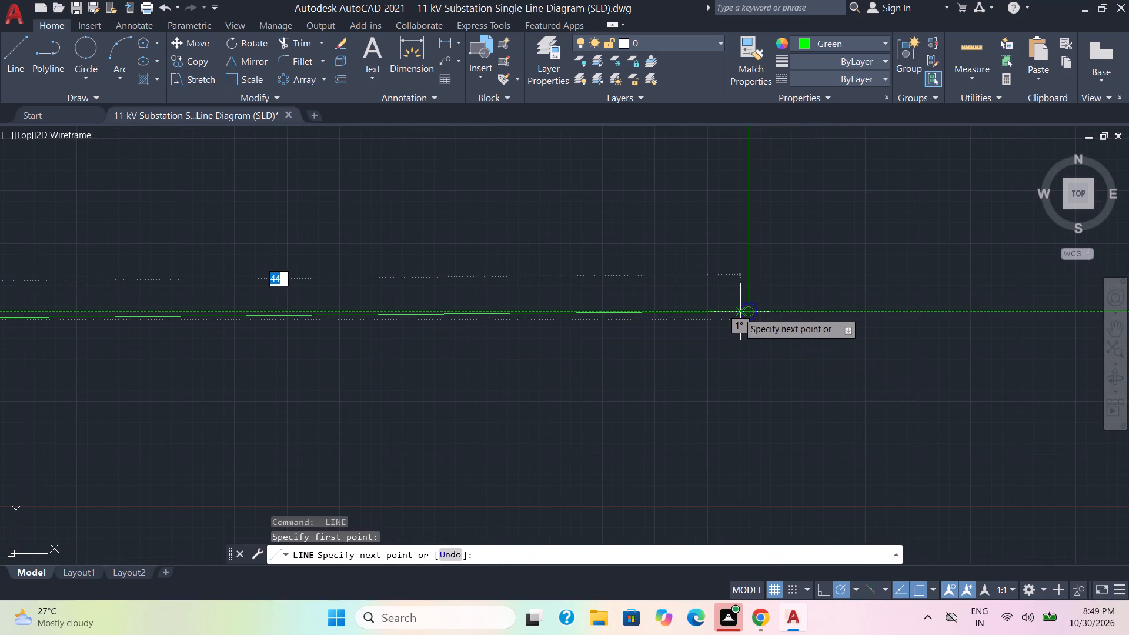
scroll(741, 312, up, 2)
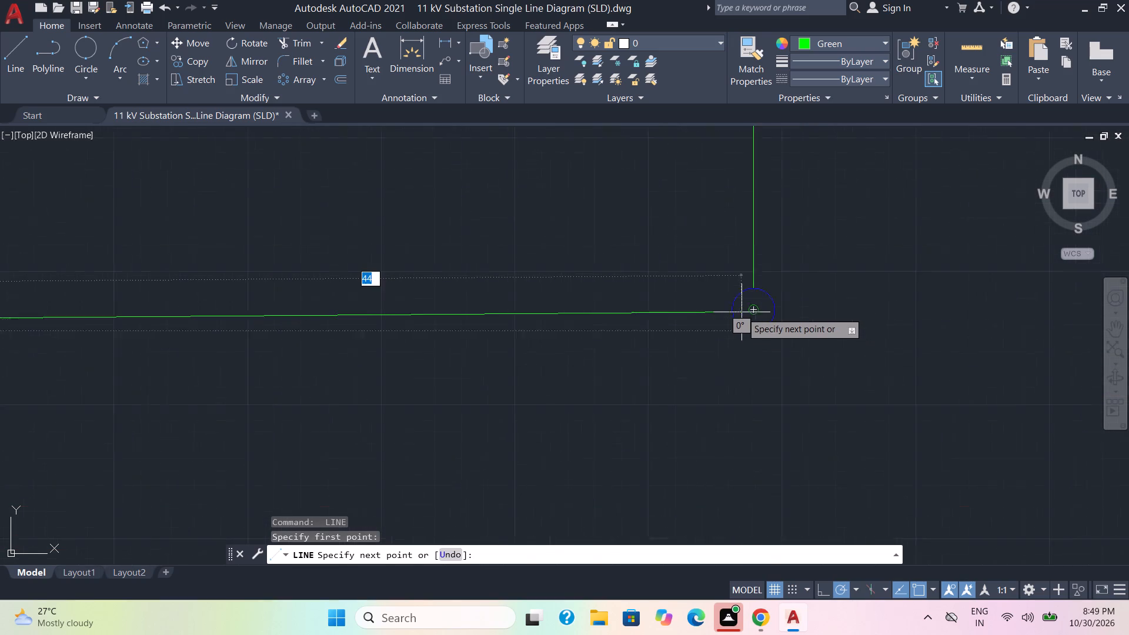
scroll(741, 312, up, 1)
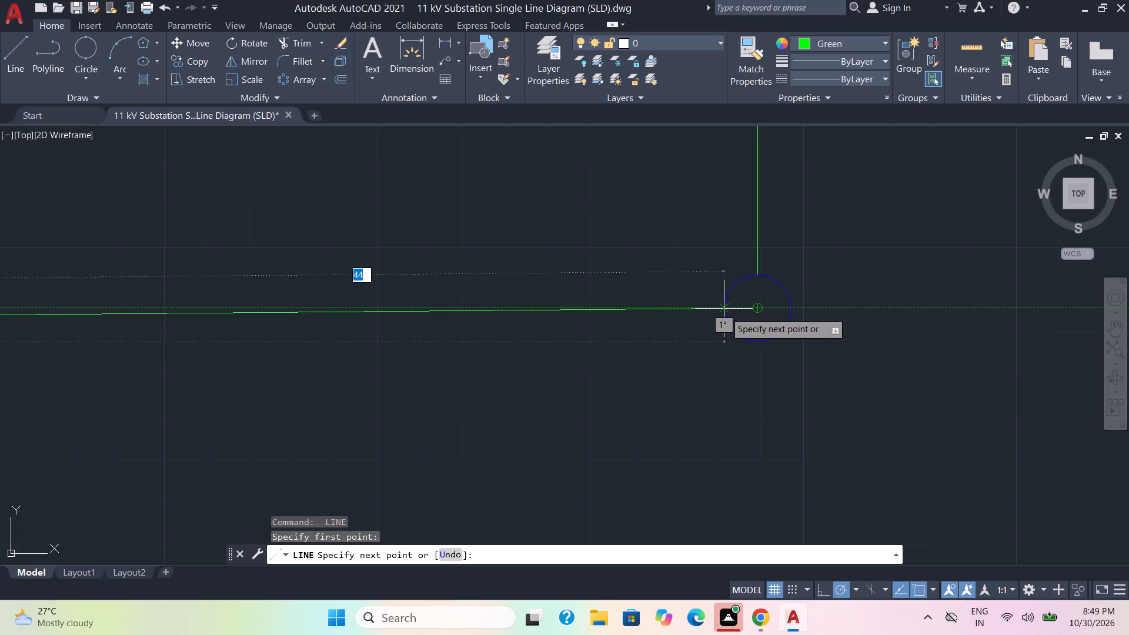
scroll(725, 312, down, 4)
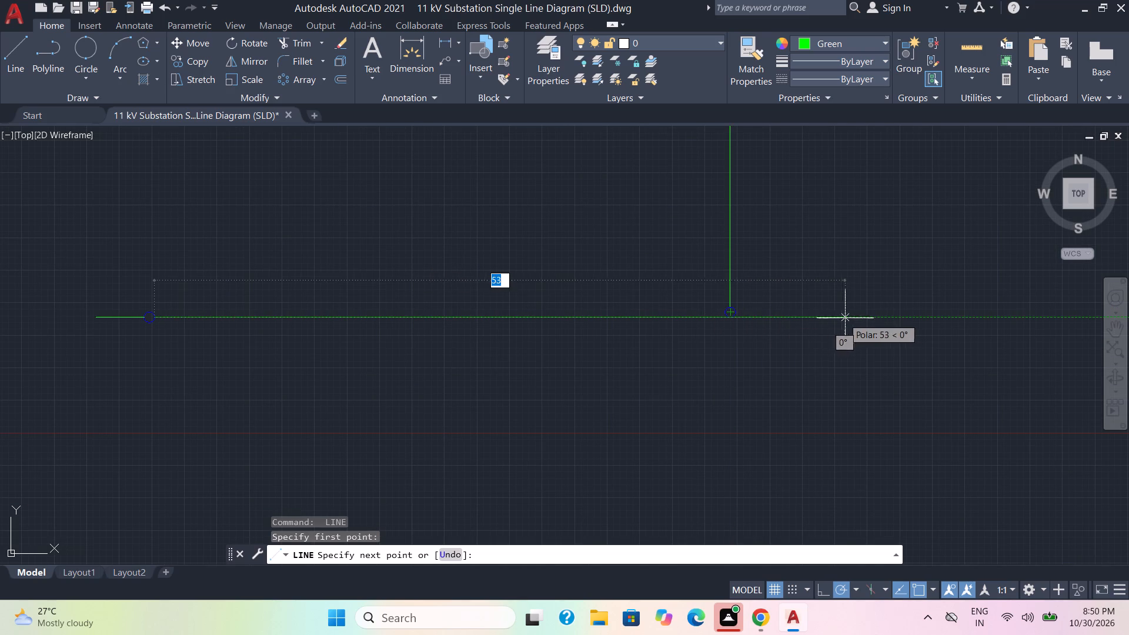
scroll(901, 322, down, 2)
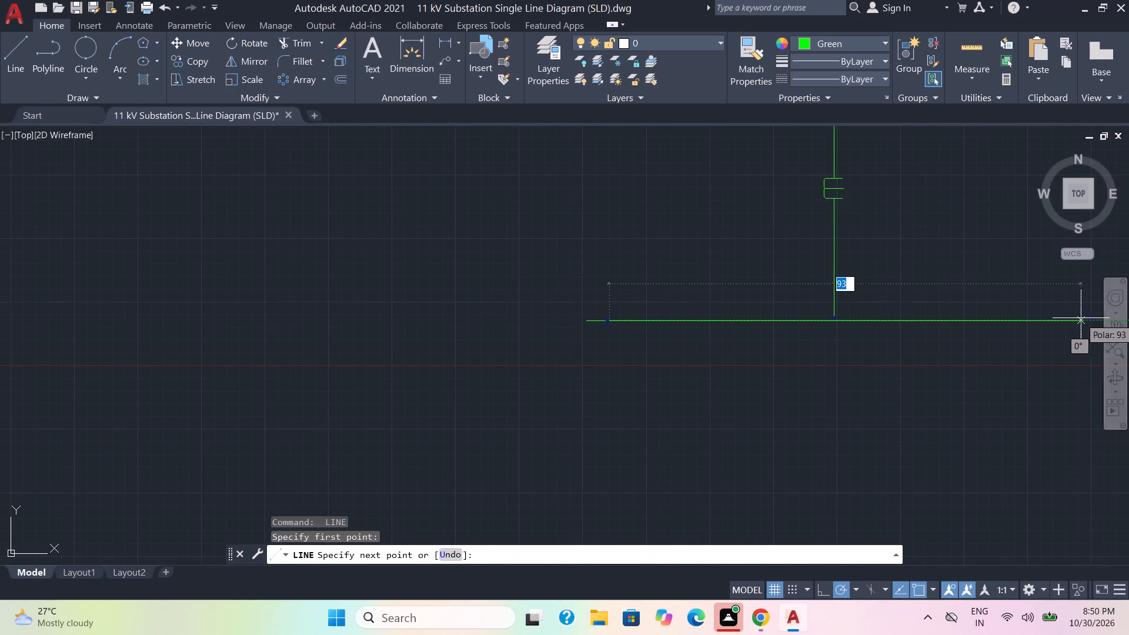
middle_drag(1082, 319, 927, 352)
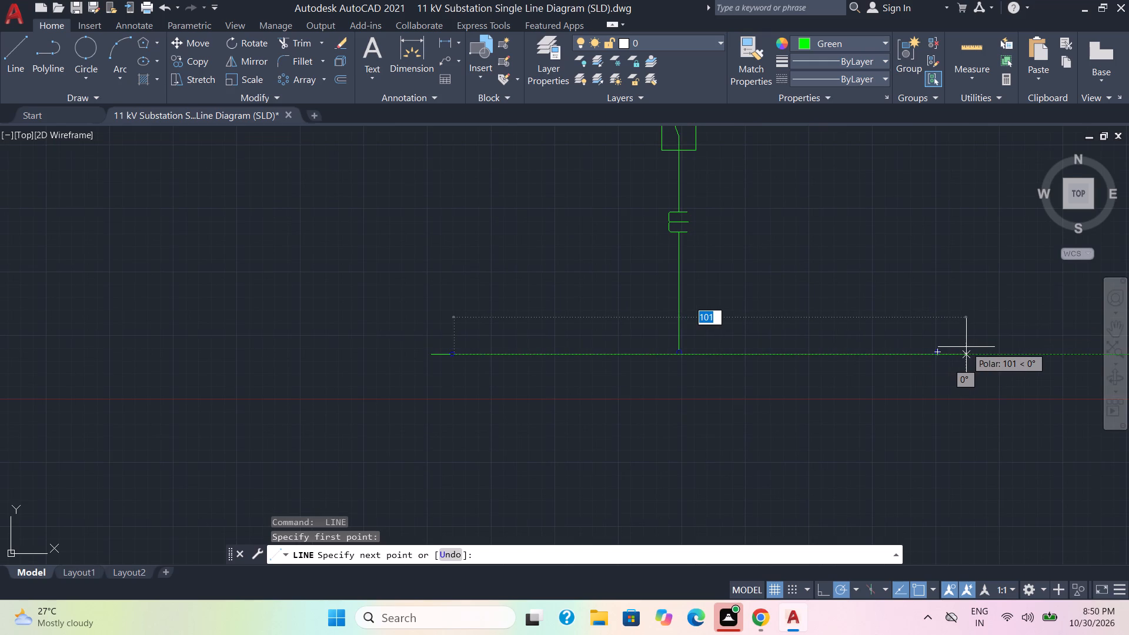
click(966, 347)
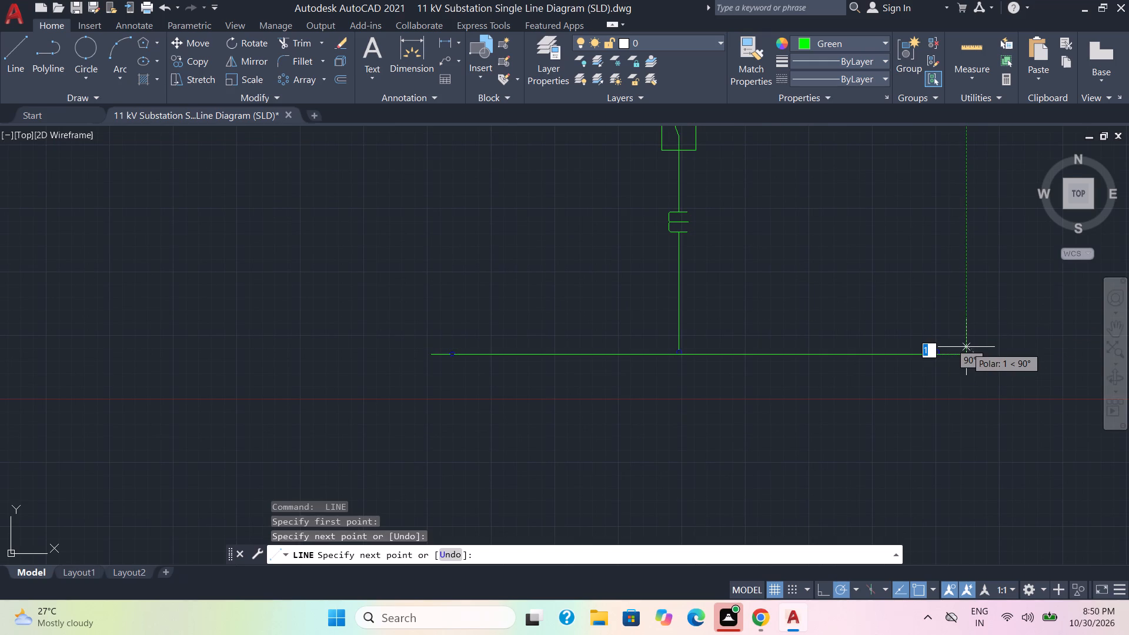
key(Escape)
Move the middle blue junction circle down so that it is centred on the horizontal busbar line.
scroll(778, 383, up, 2)
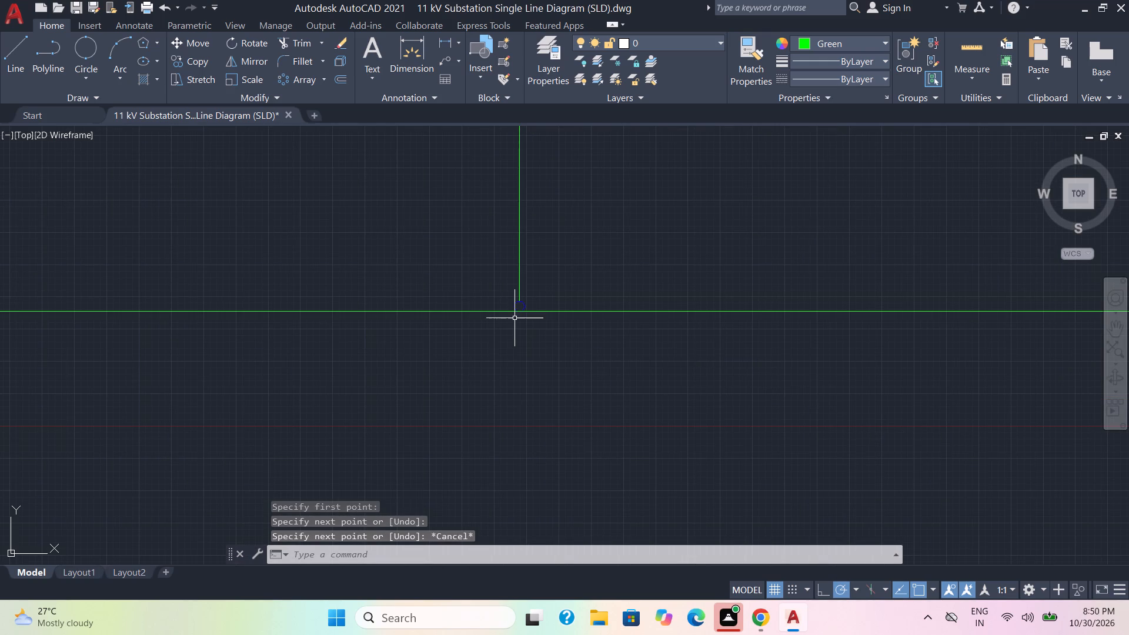
scroll(514, 316, up, 2)
click(530, 288)
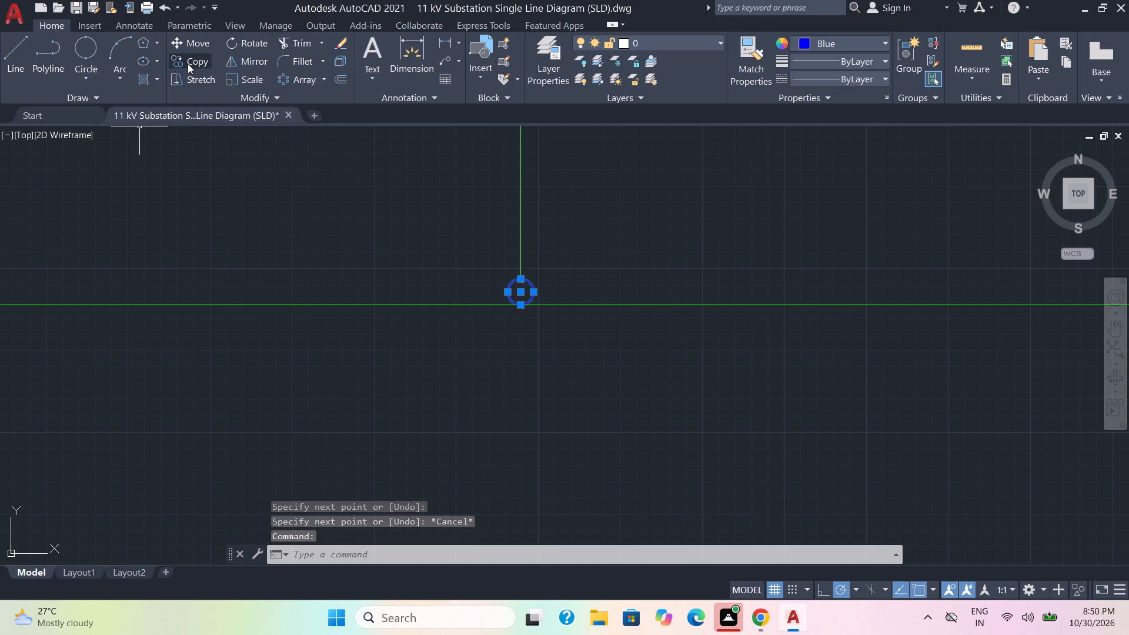
click(187, 45)
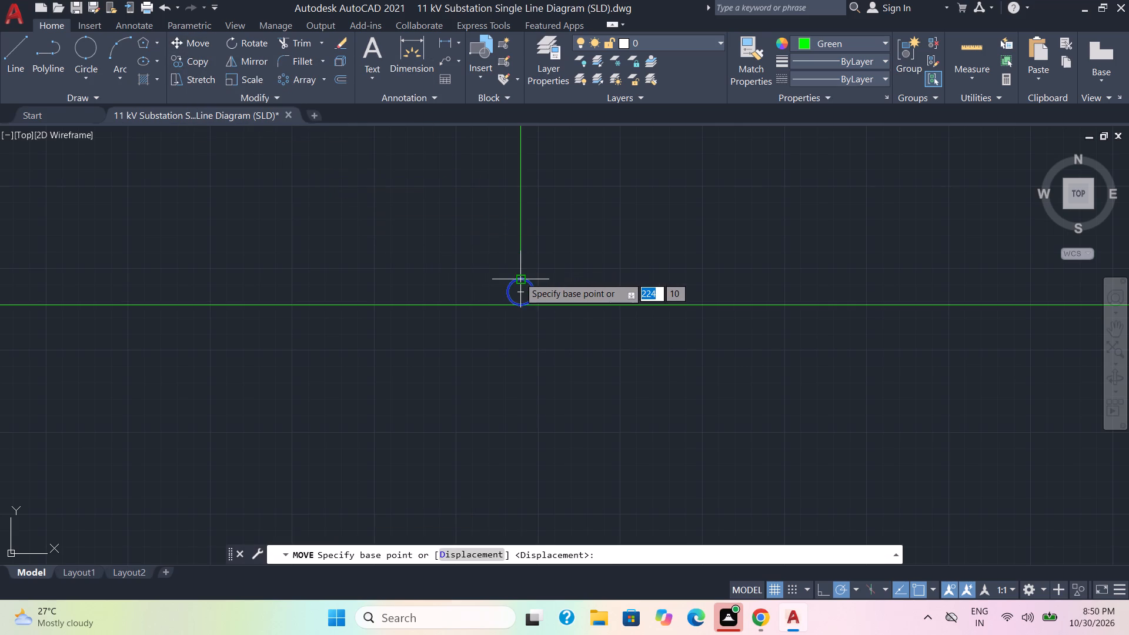
click(519, 277)
scroll(521, 290, up, 2)
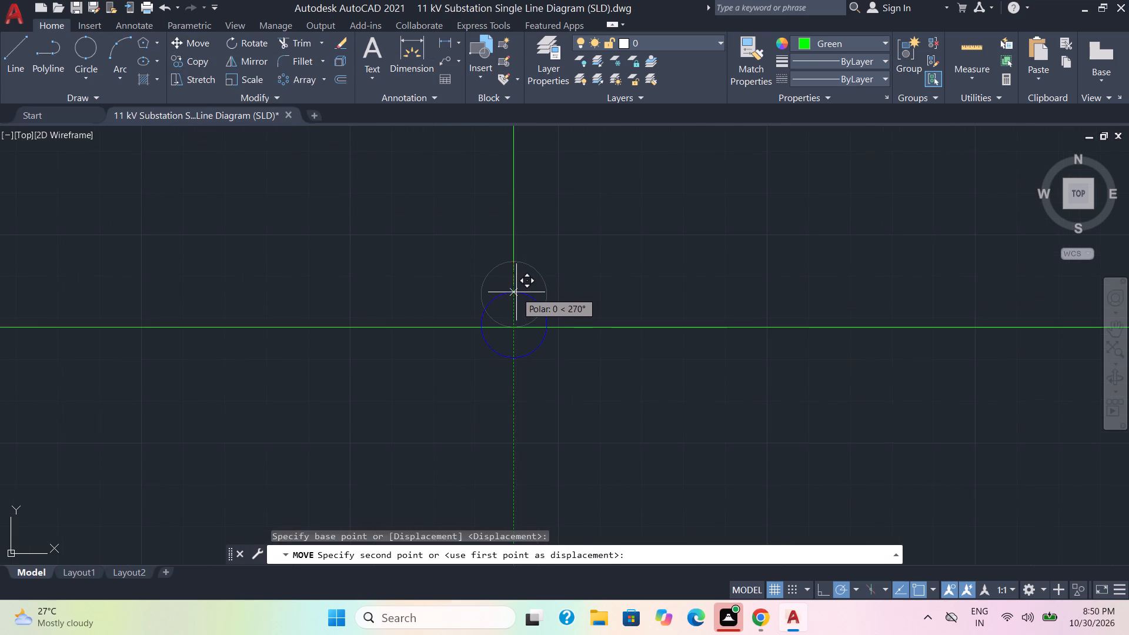
click(516, 293)
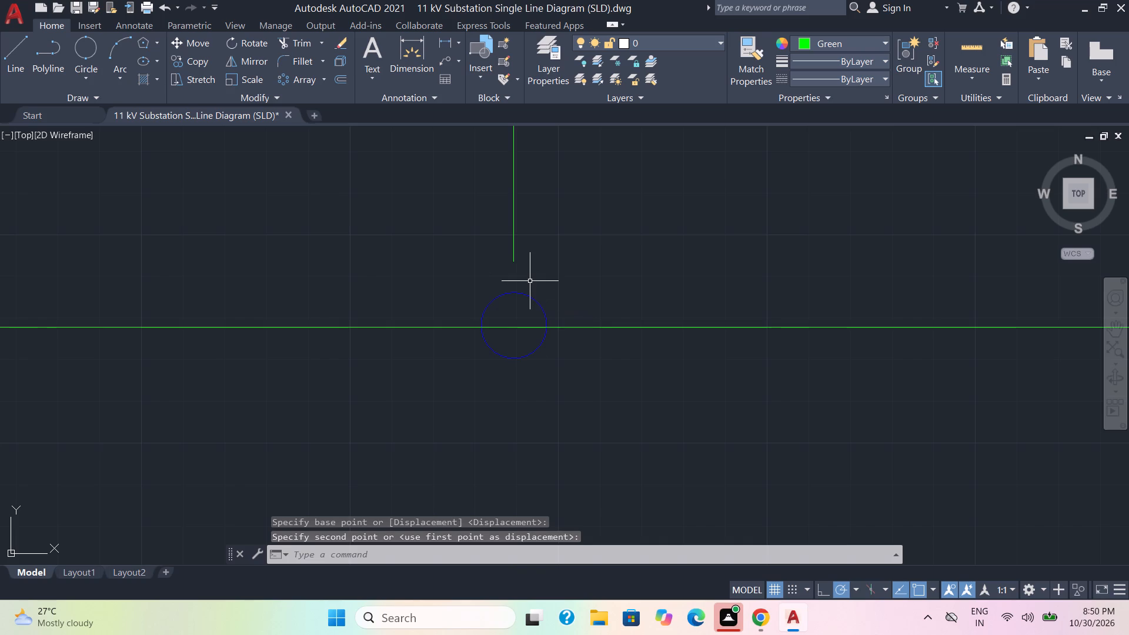
key(Escape)
Move the rightmost blue junction circle down by its centre onto the horizontal busbar line.
scroll(664, 397, down, 2)
middle_drag(667, 402, 285, 334)
scroll(823, 355, down, 2)
middle_click(823, 356)
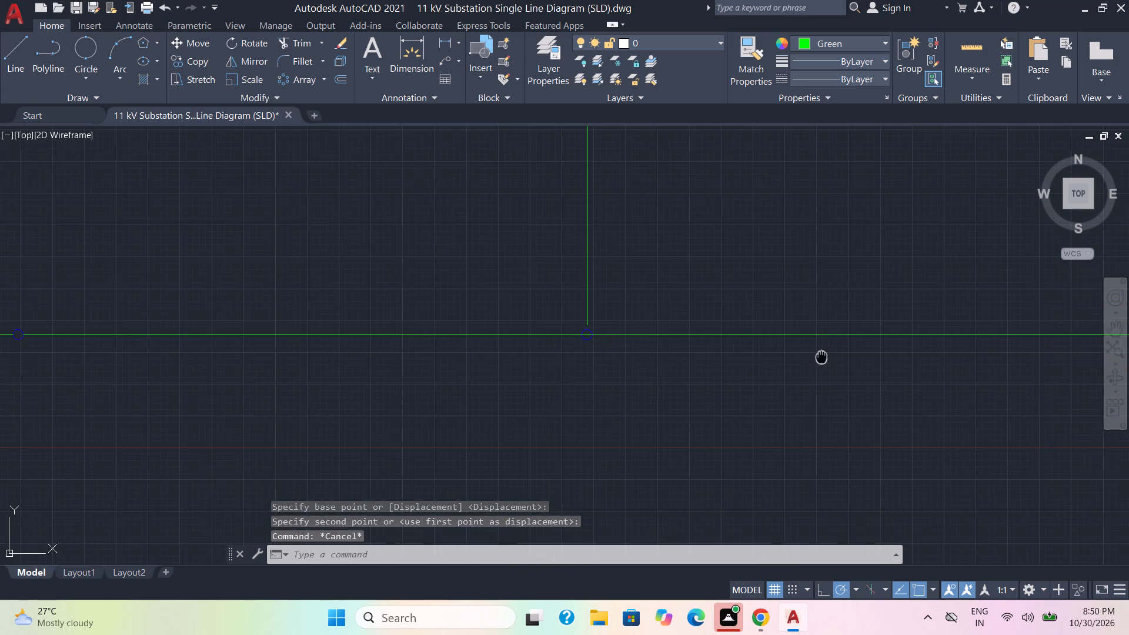
middle_drag(817, 358, 350, 349)
scroll(788, 332, up, 3)
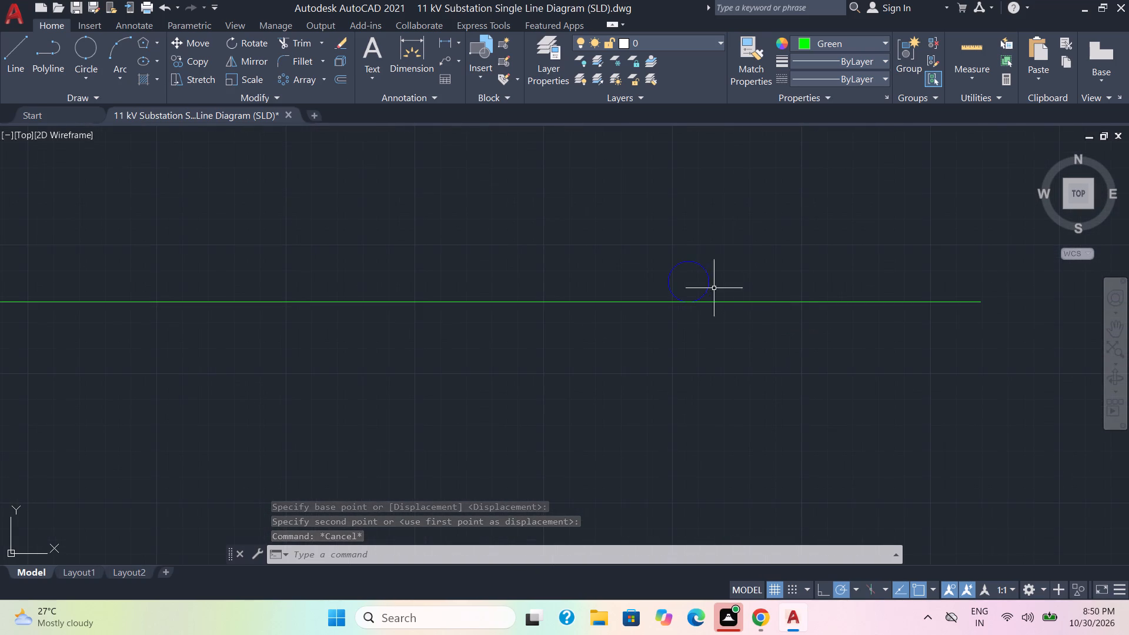
click(709, 275)
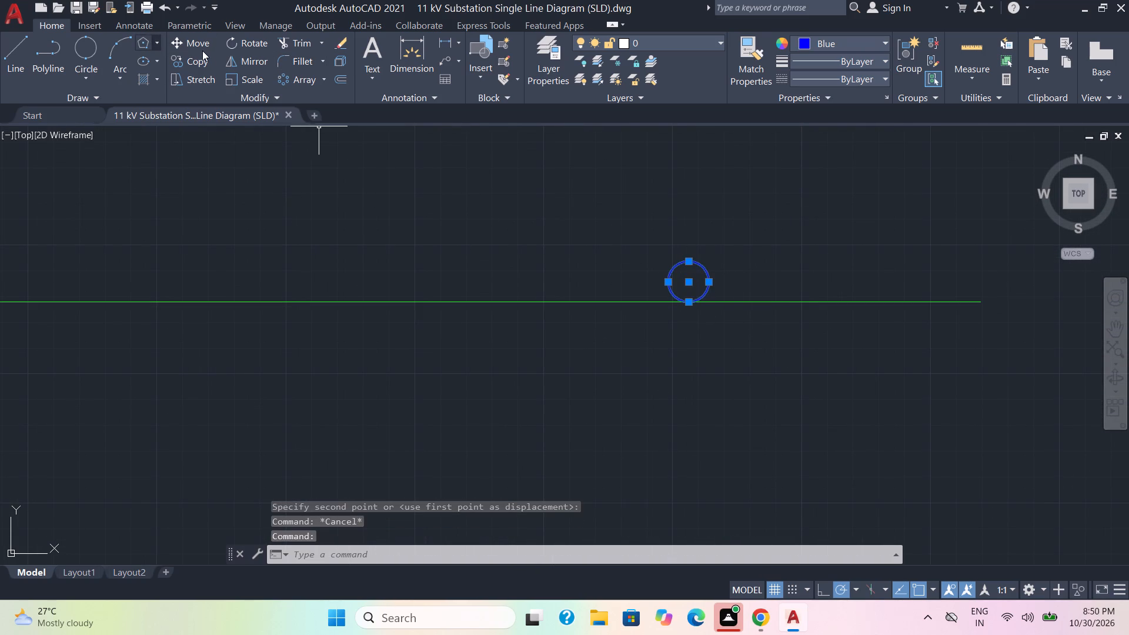
click(196, 45)
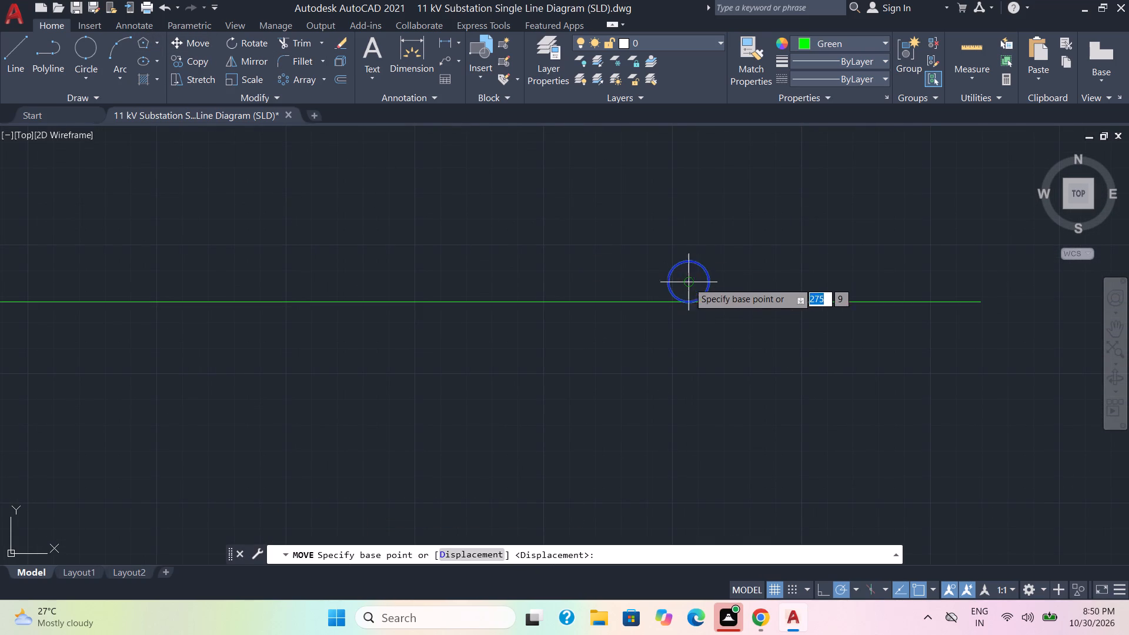
click(689, 284)
click(689, 301)
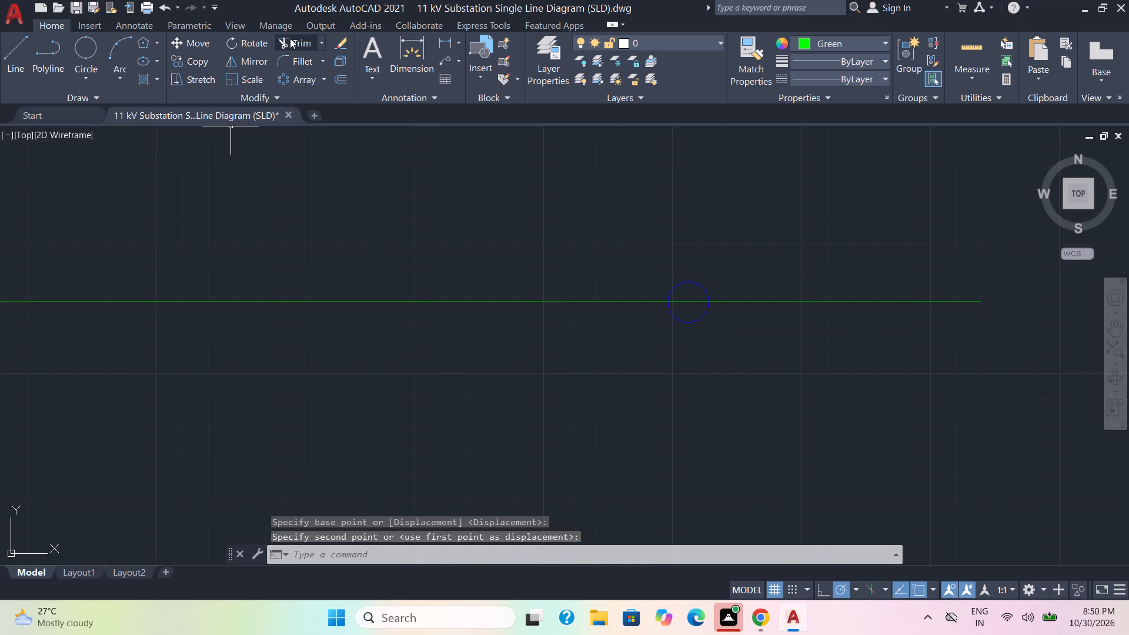
Trim the busbar inside the rightmost and middle junction circles, and extend the vertical feeder line down to the middle circle.
click(290, 38)
click(686, 303)
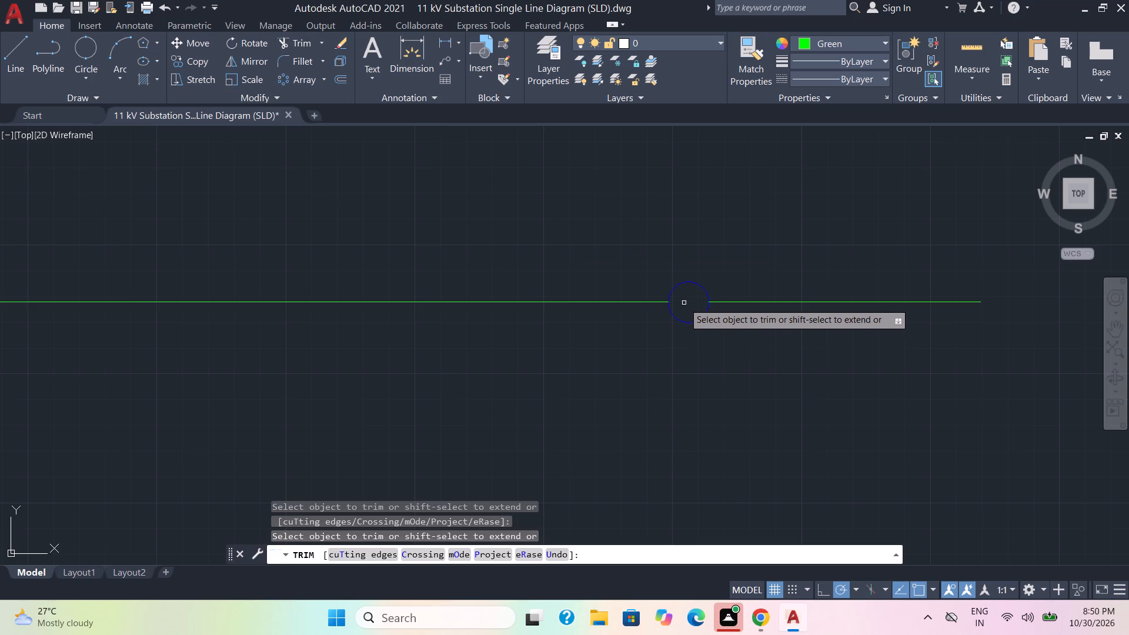
scroll(303, 329, down, 2)
scroll(236, 365, down, 2)
middle_drag(236, 365, 682, 205)
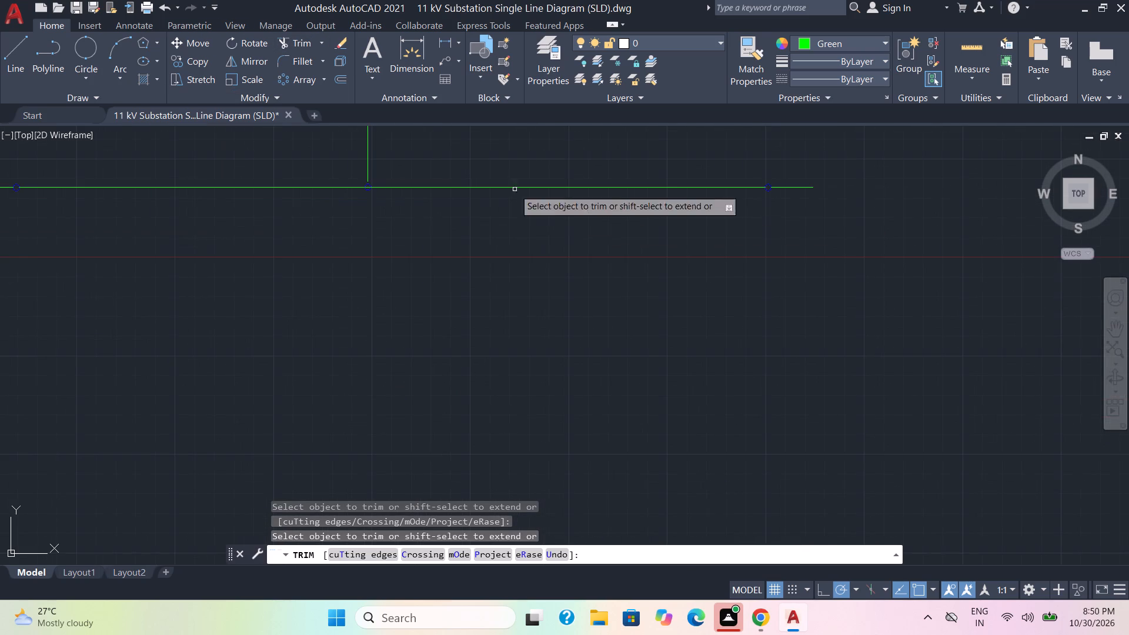
shift+click(368, 158)
scroll(375, 209, up, 3)
middle_drag(370, 183, 476, 317)
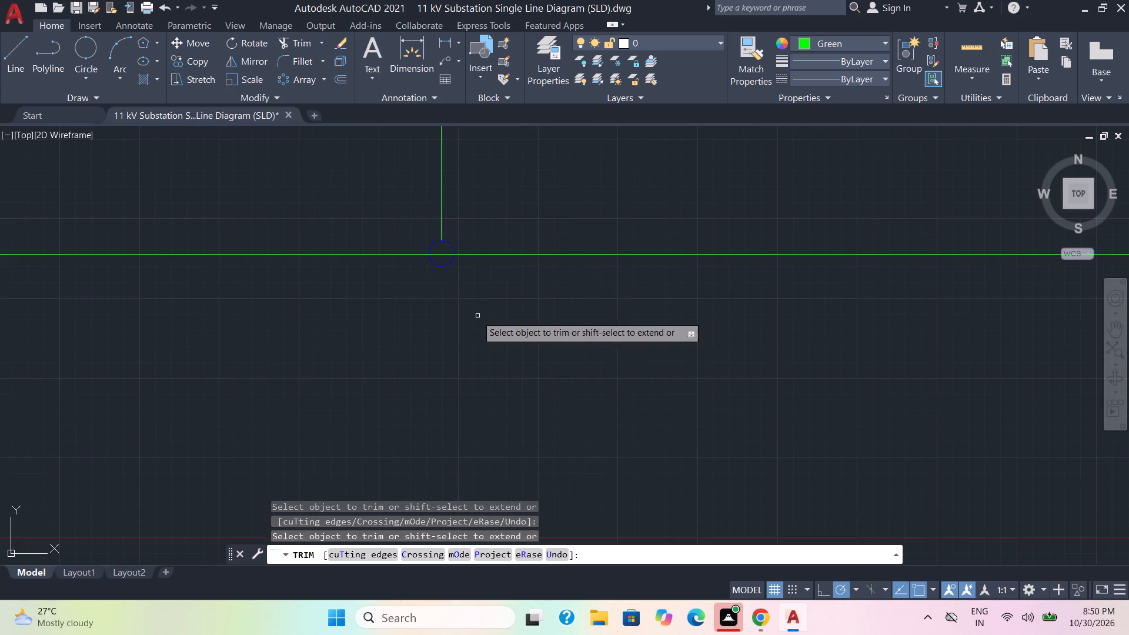
click(441, 254)
key(Escape)
Draw a diagonal line about 1 unit long at 315° from the upper conductor's end inside the switch box below the transformer.
scroll(600, 326, down, 3)
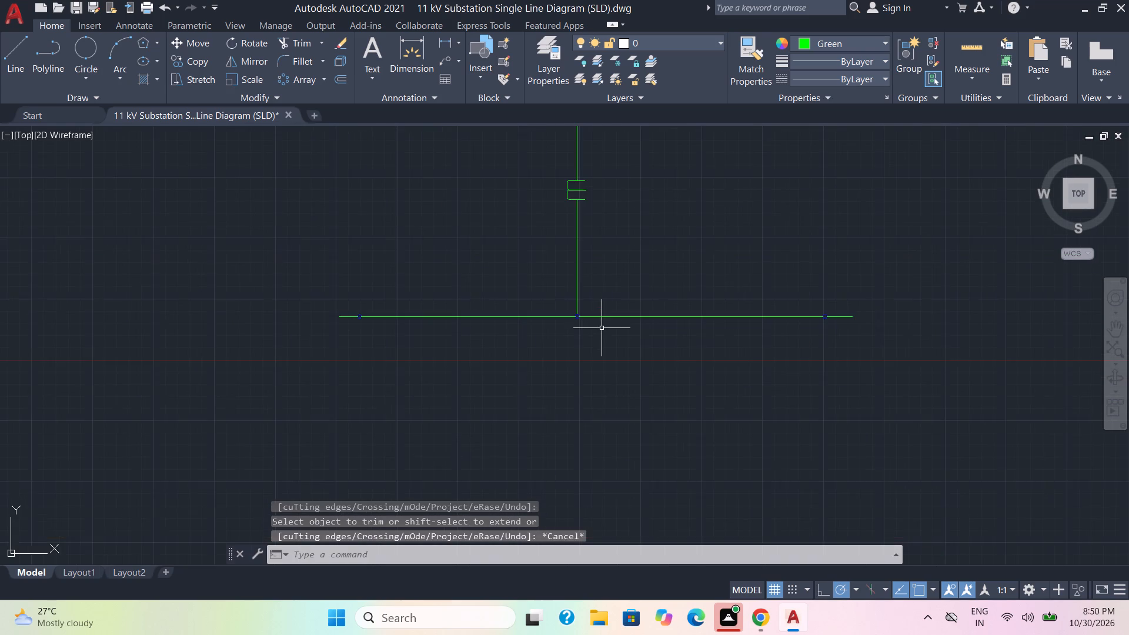
scroll(602, 329, down, 3)
scroll(648, 362, down, 1)
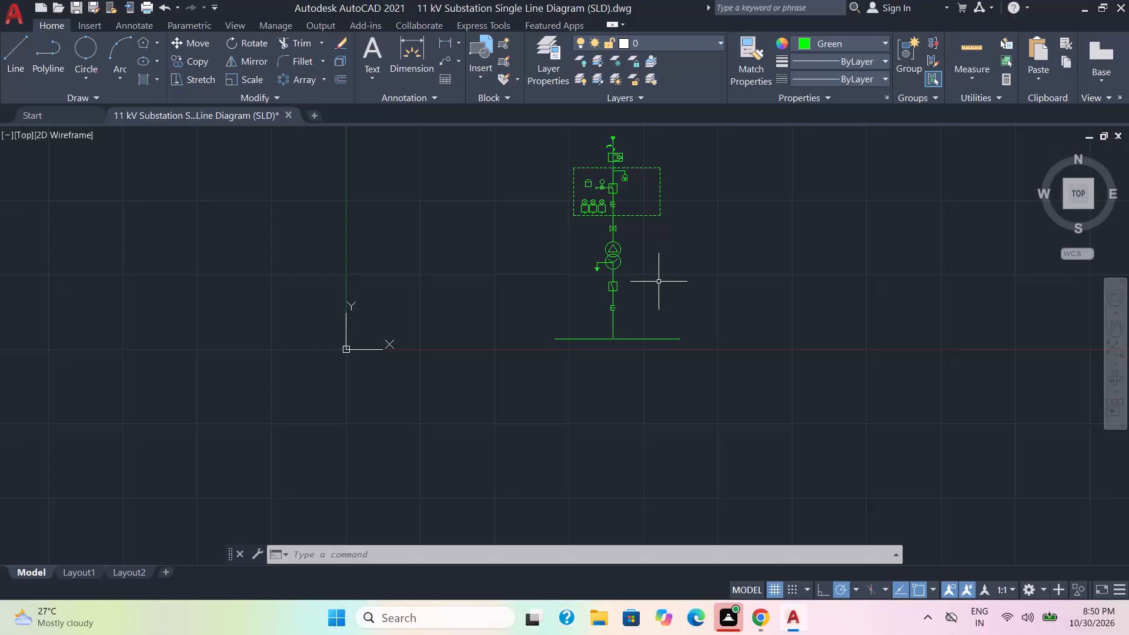
scroll(610, 252, up, 3)
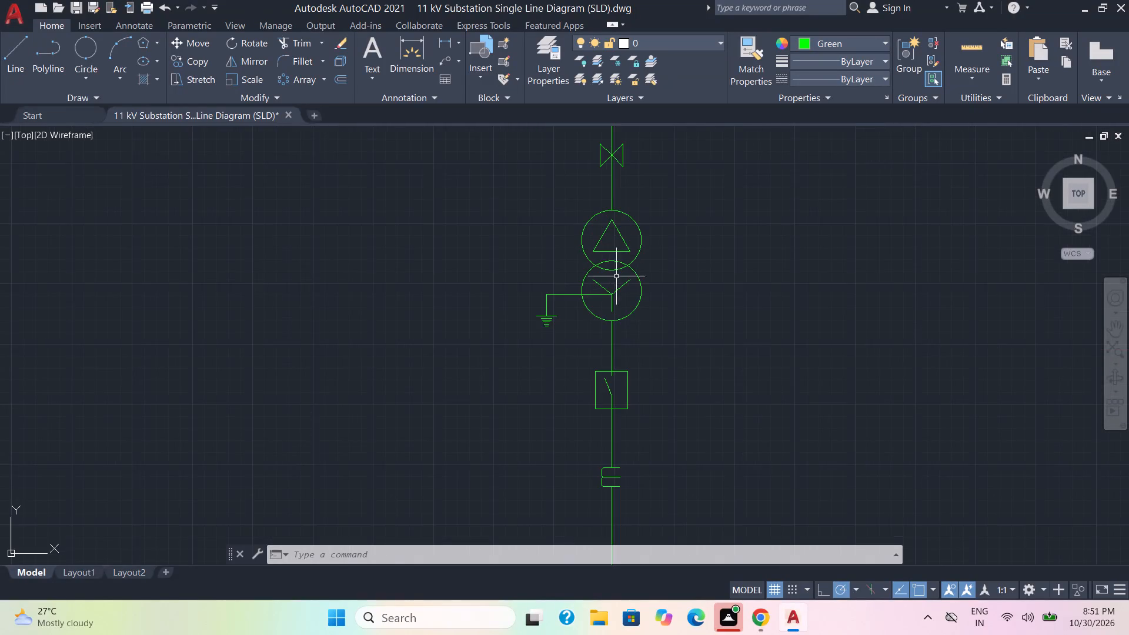
scroll(662, 373, down, 2)
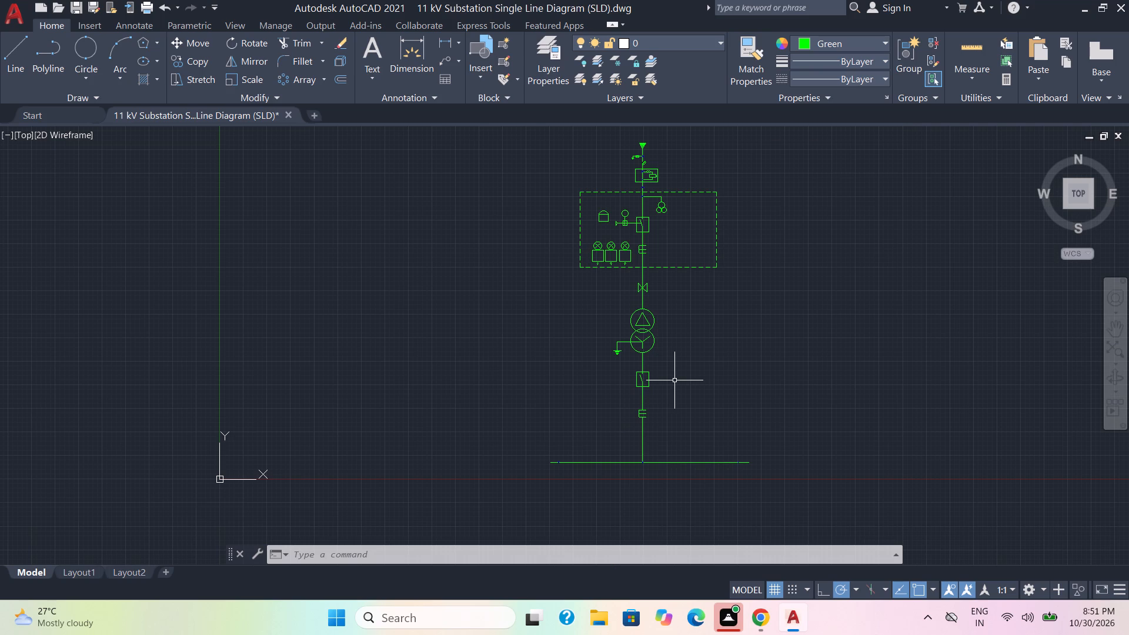
middle_drag(674, 380, 574, 355)
scroll(557, 351, up, 3)
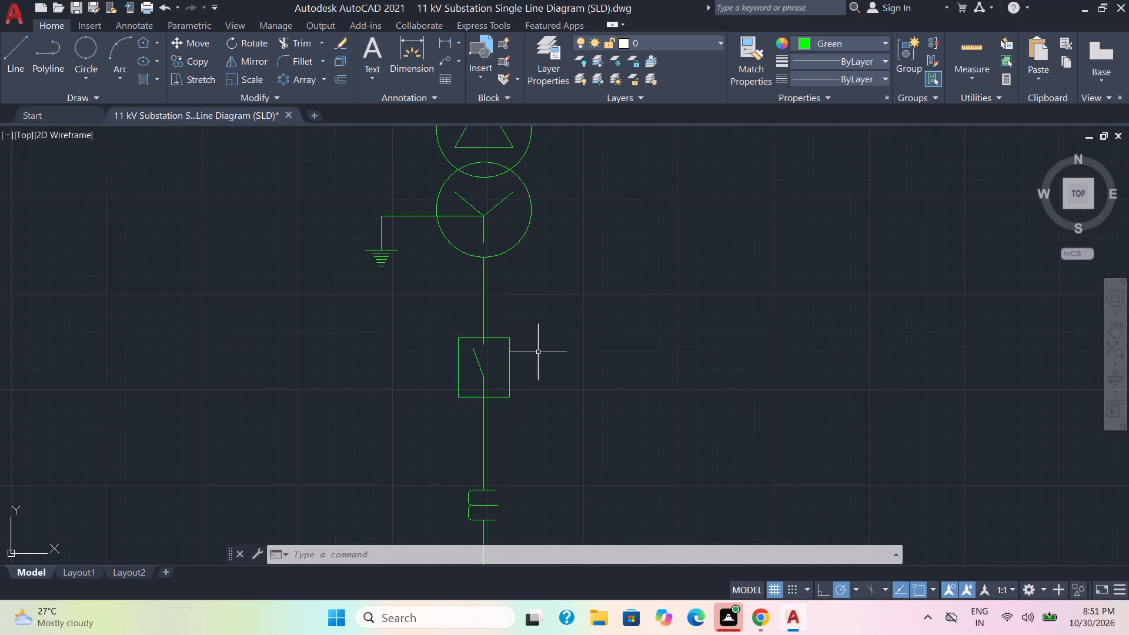
scroll(496, 367, up, 2)
middle_drag(495, 366, 506, 330)
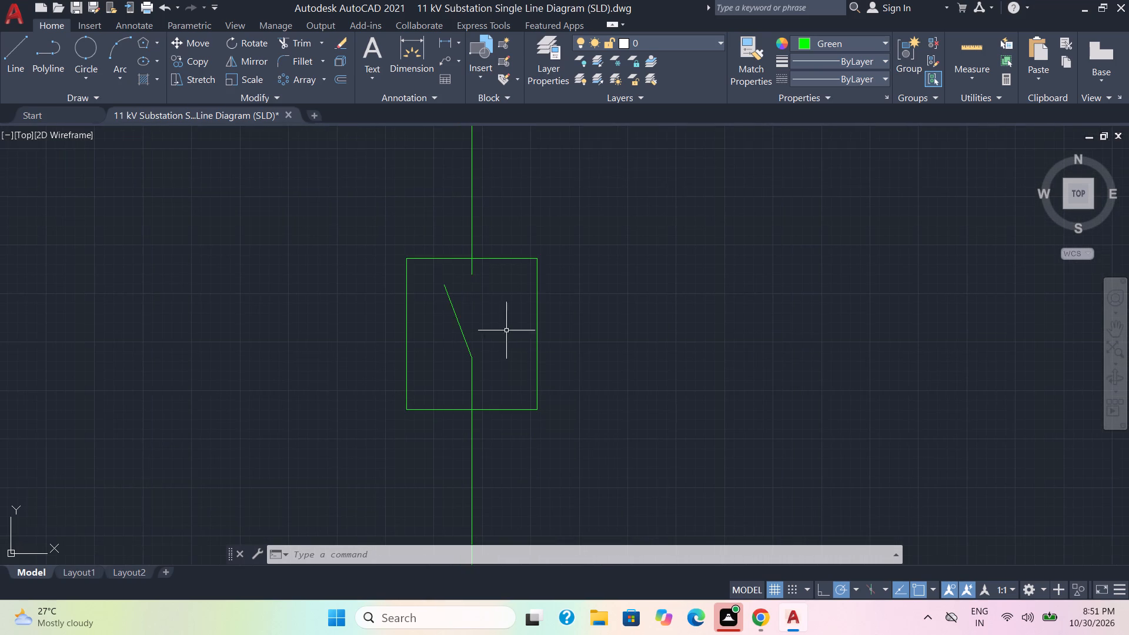
click(15, 65)
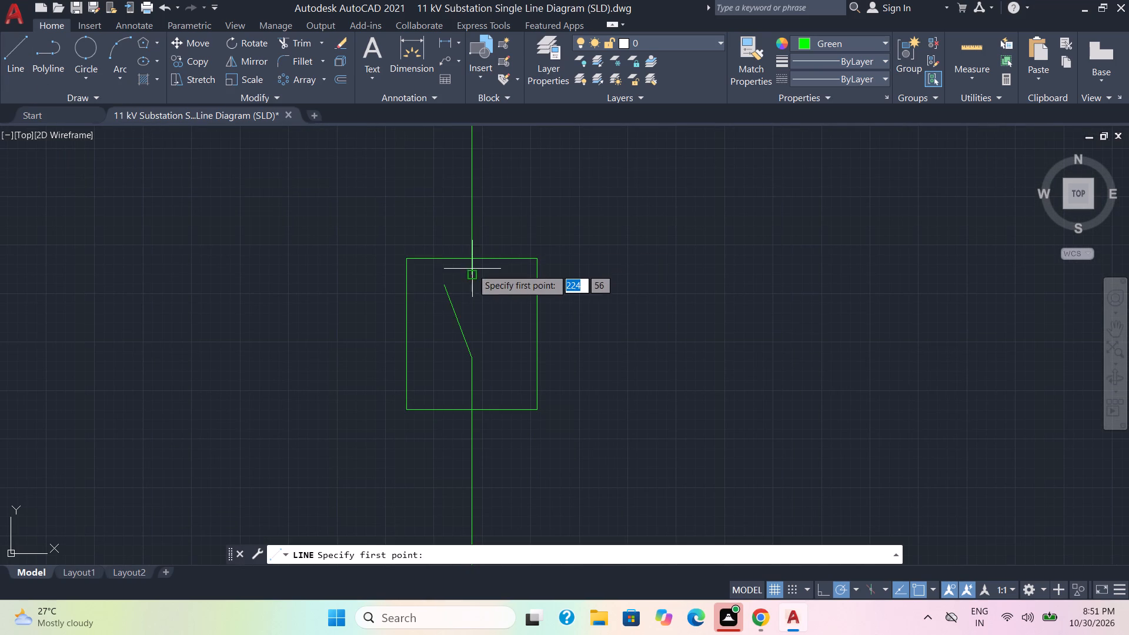
click(472, 271)
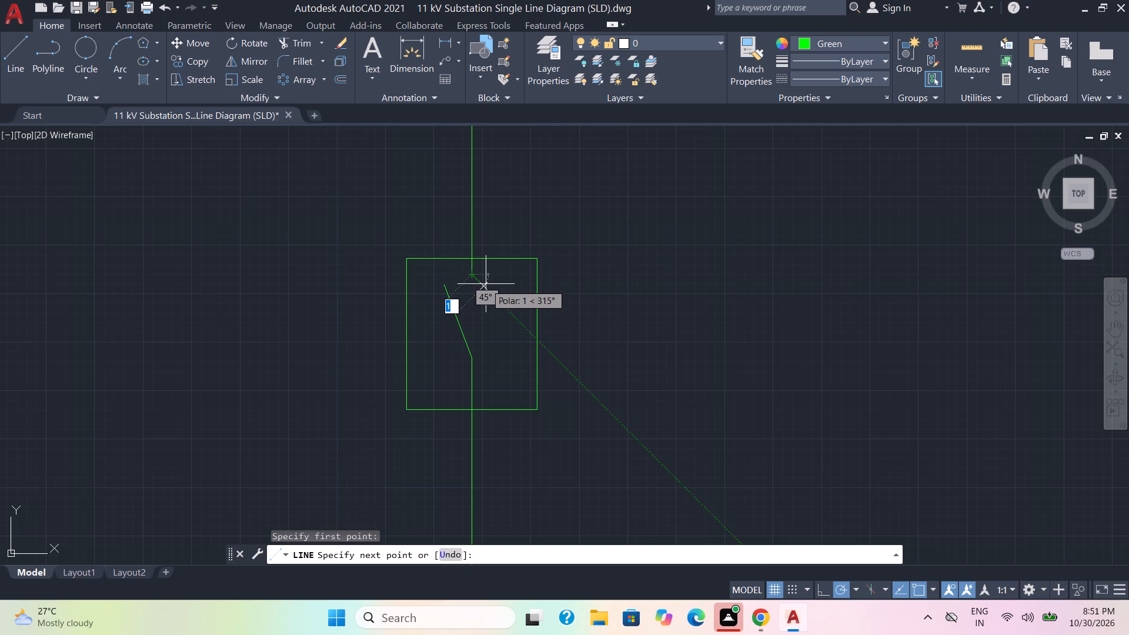
click(482, 281)
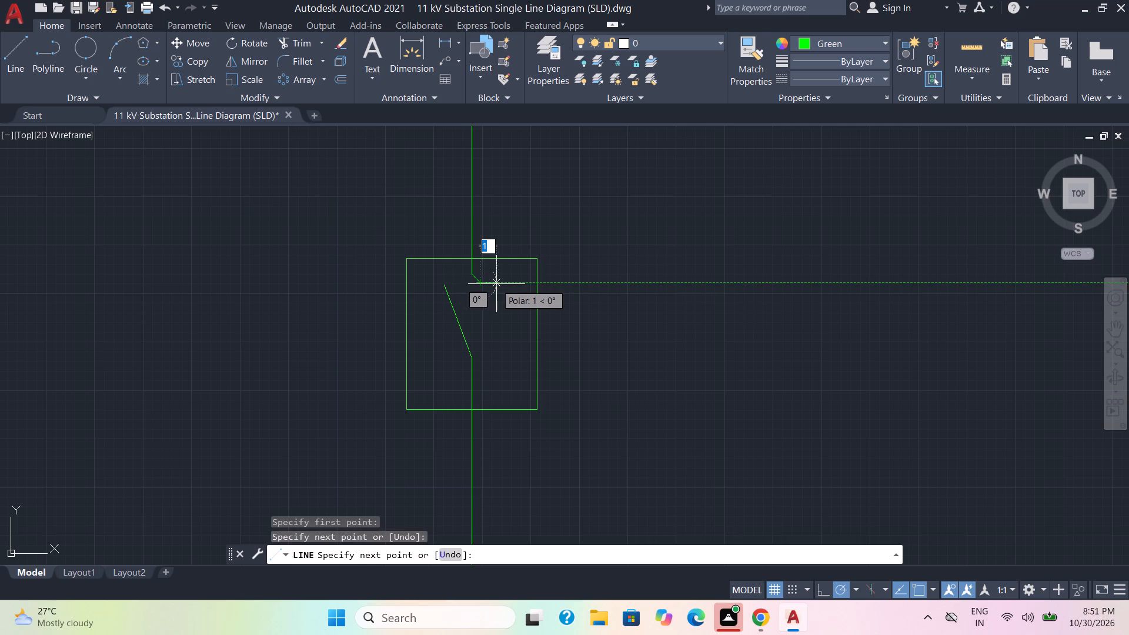
key(Escape)
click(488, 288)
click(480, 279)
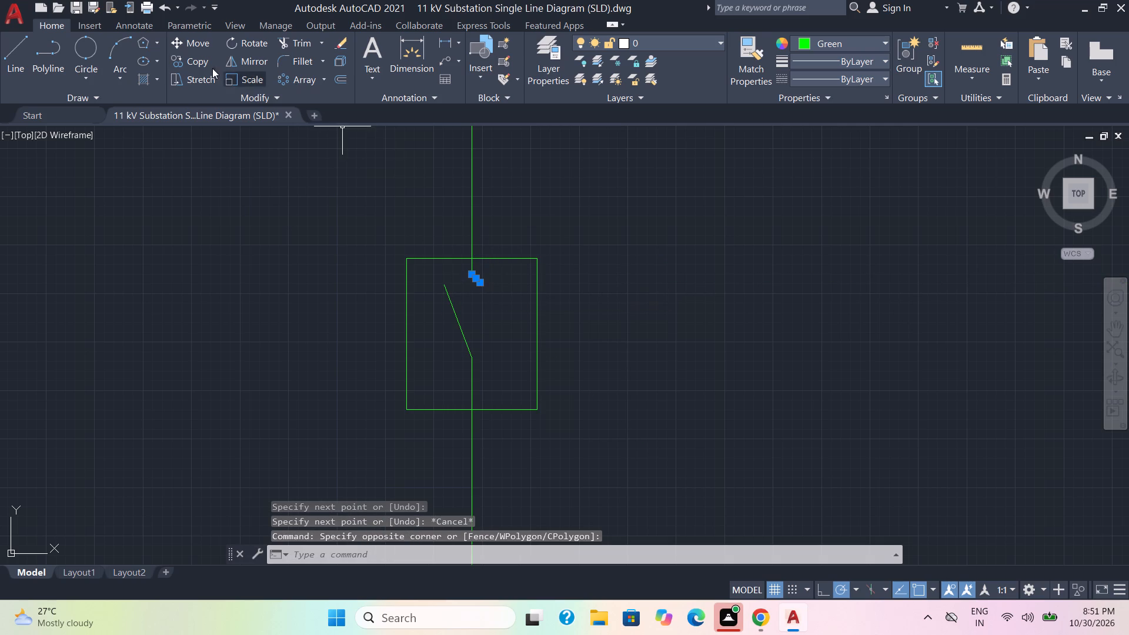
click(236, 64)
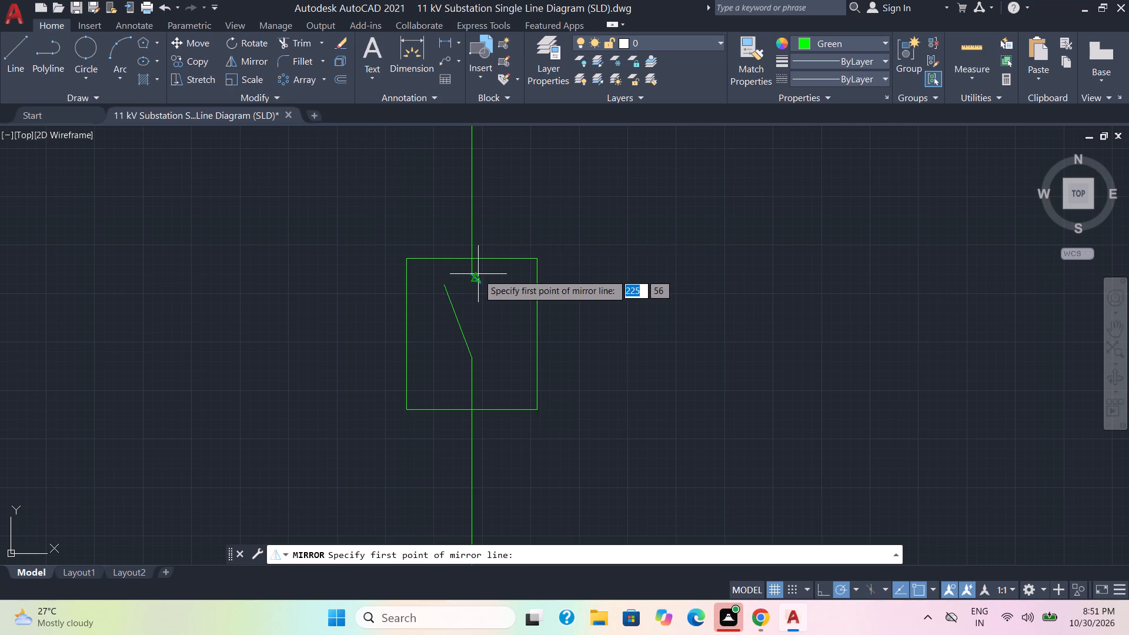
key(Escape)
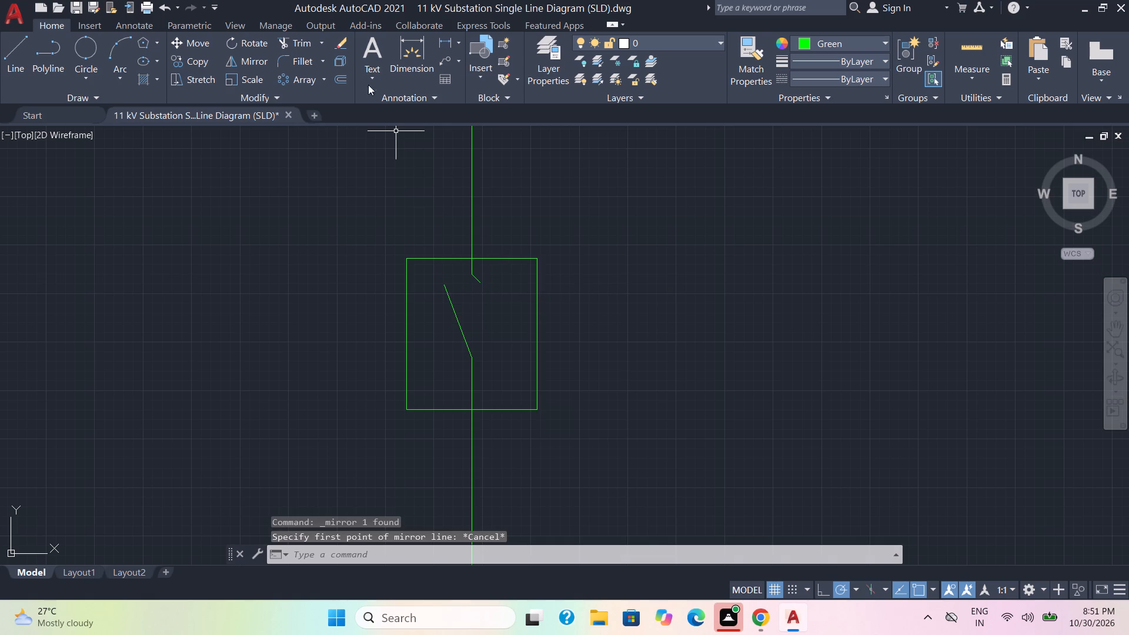
Polar-array the short diagonal line around the upper conductor's end with 4 items over 360° to form an X contact mark.
click(305, 84)
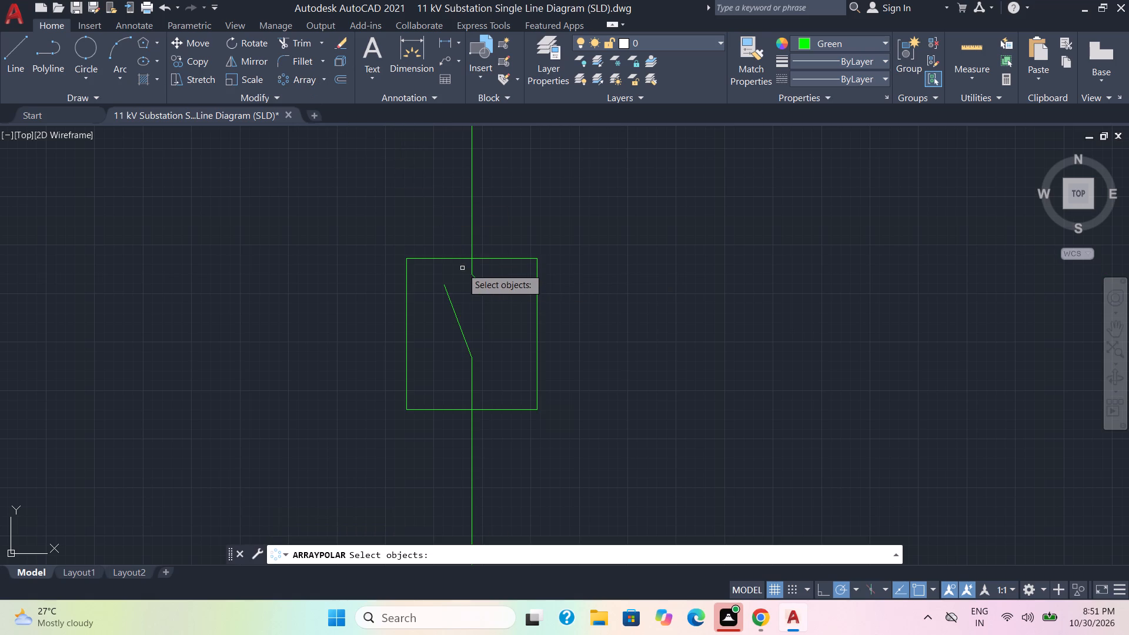
click(477, 280)
key(Return)
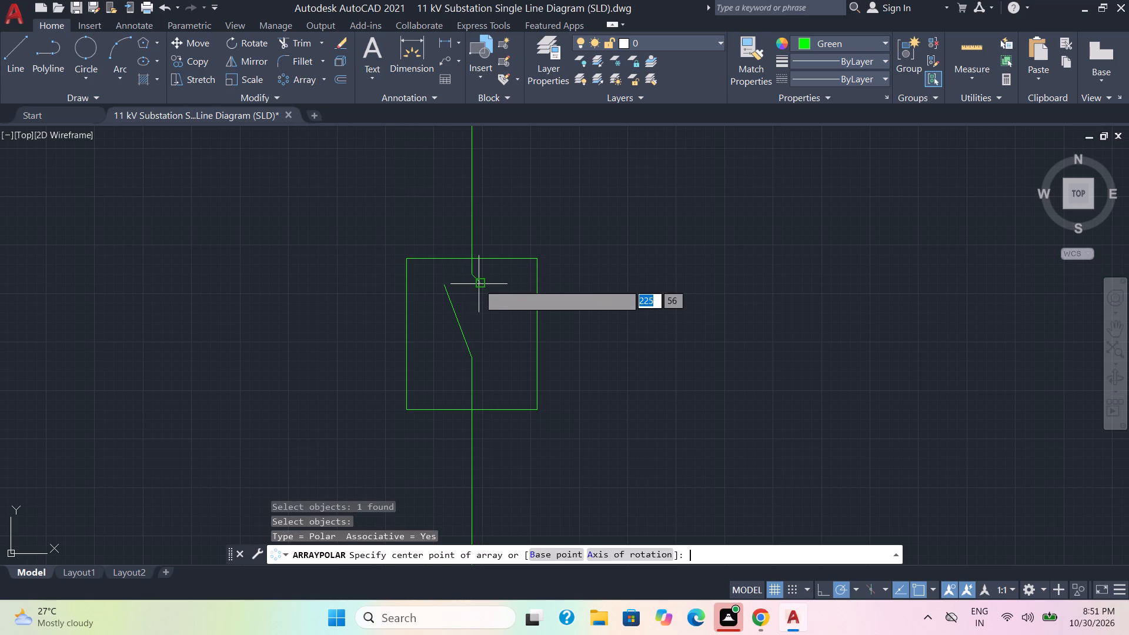
click(469, 273)
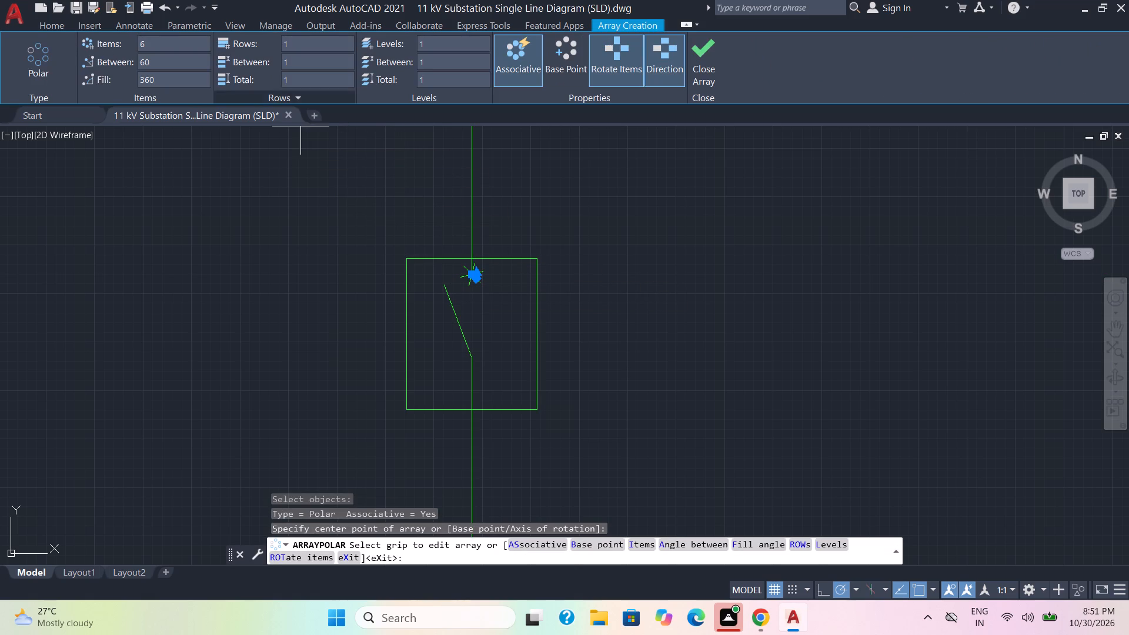
click(178, 54)
drag(177, 42, 134, 42)
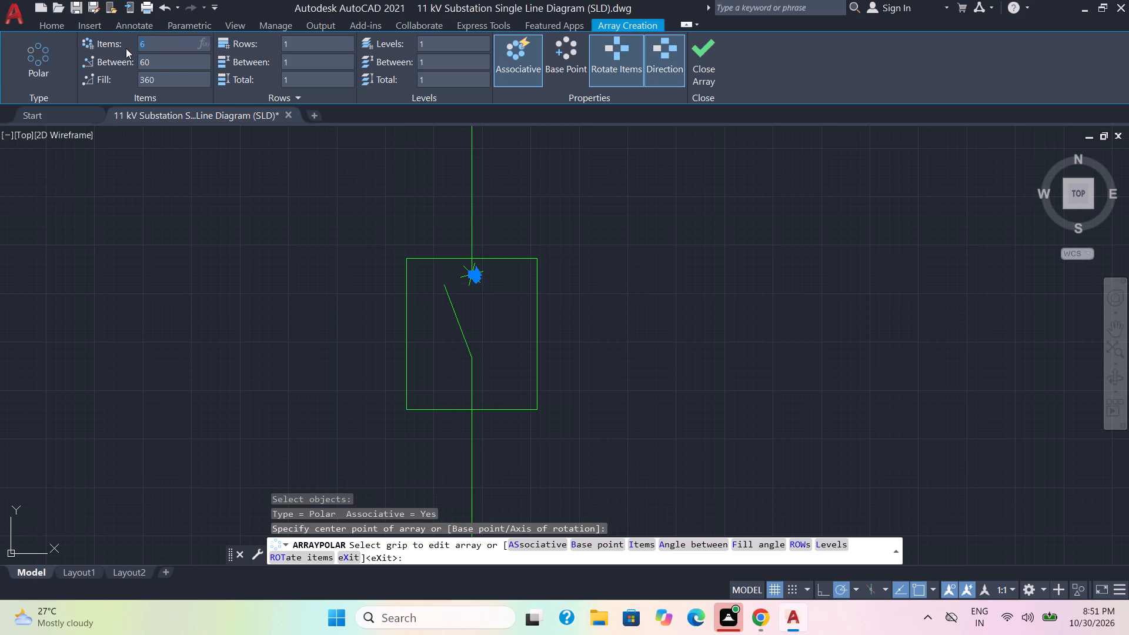
key(4)
key(Return)
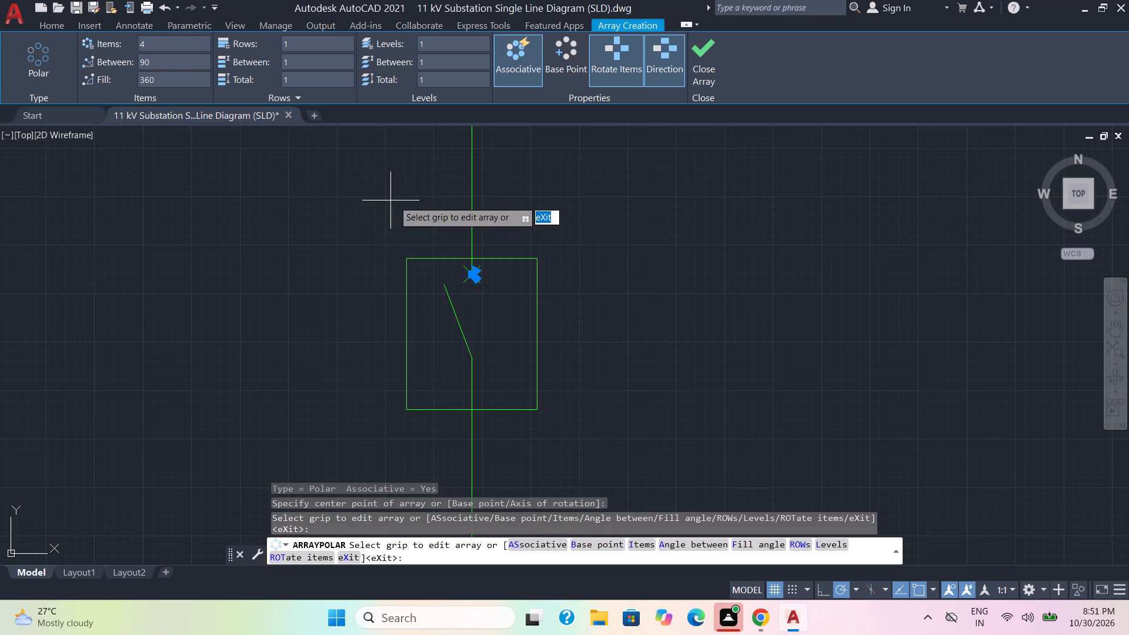
click(373, 197)
double_click(372, 197)
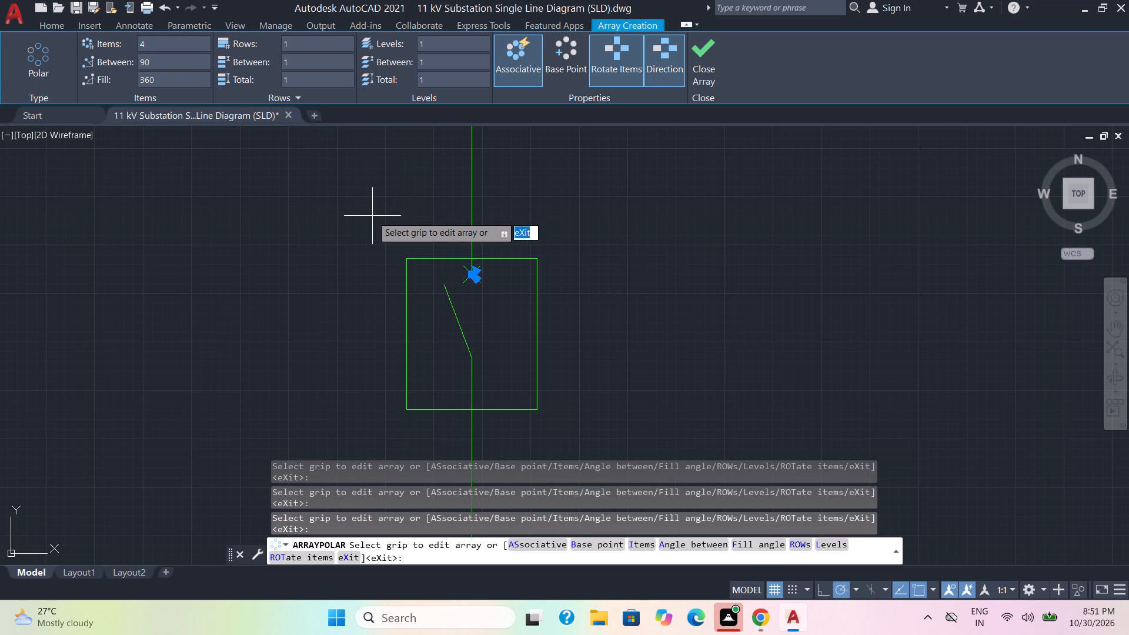
click(372, 216)
key(Escape)
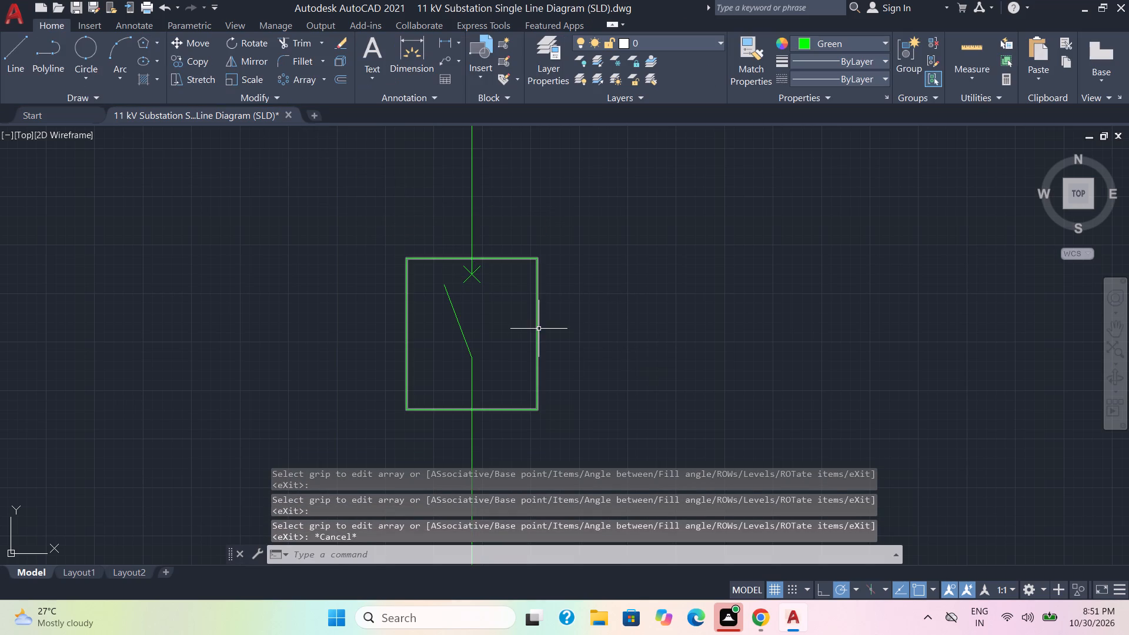
Copy the switch box with its contact and conductors from below the transformer to the bottom of the leftmost busbar junction circle.
scroll(613, 346, down, 2)
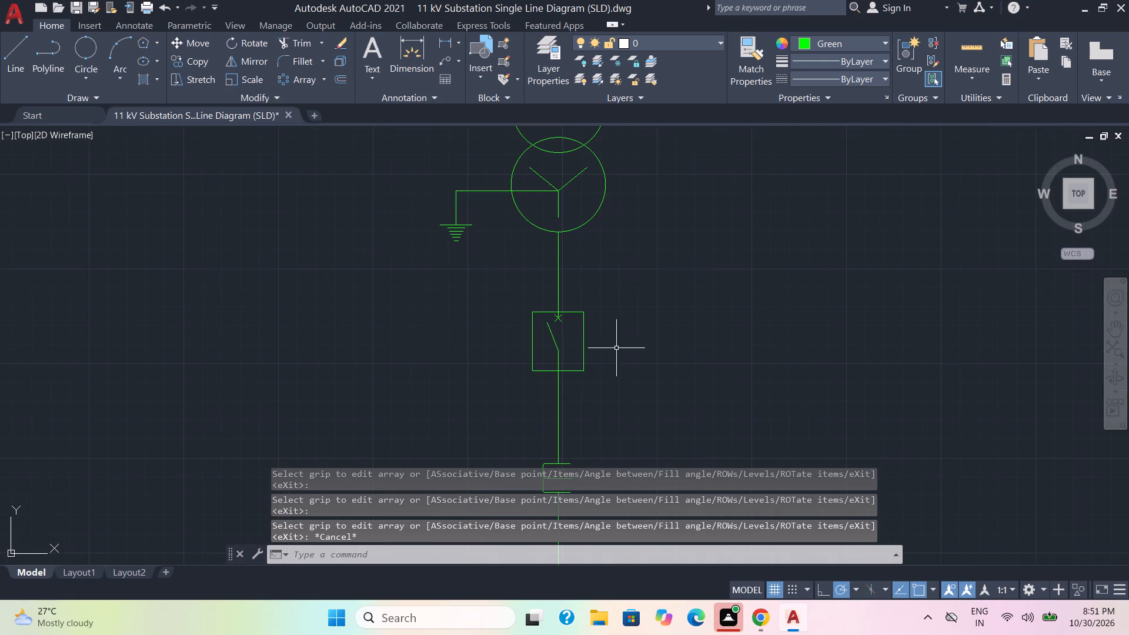
click(620, 397)
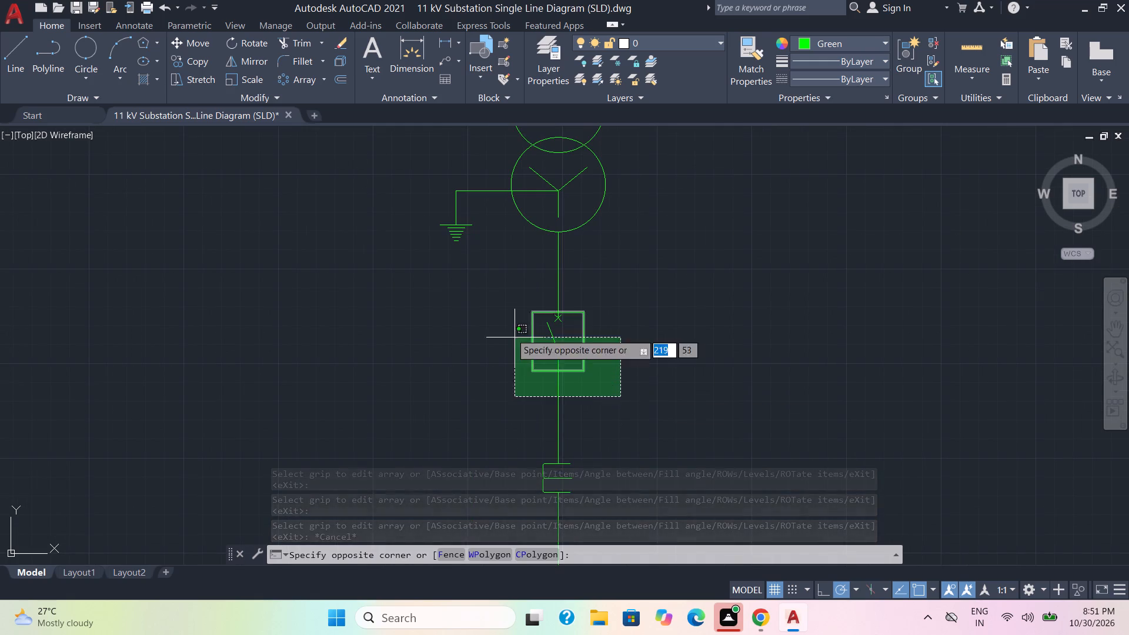
click(482, 289)
click(178, 56)
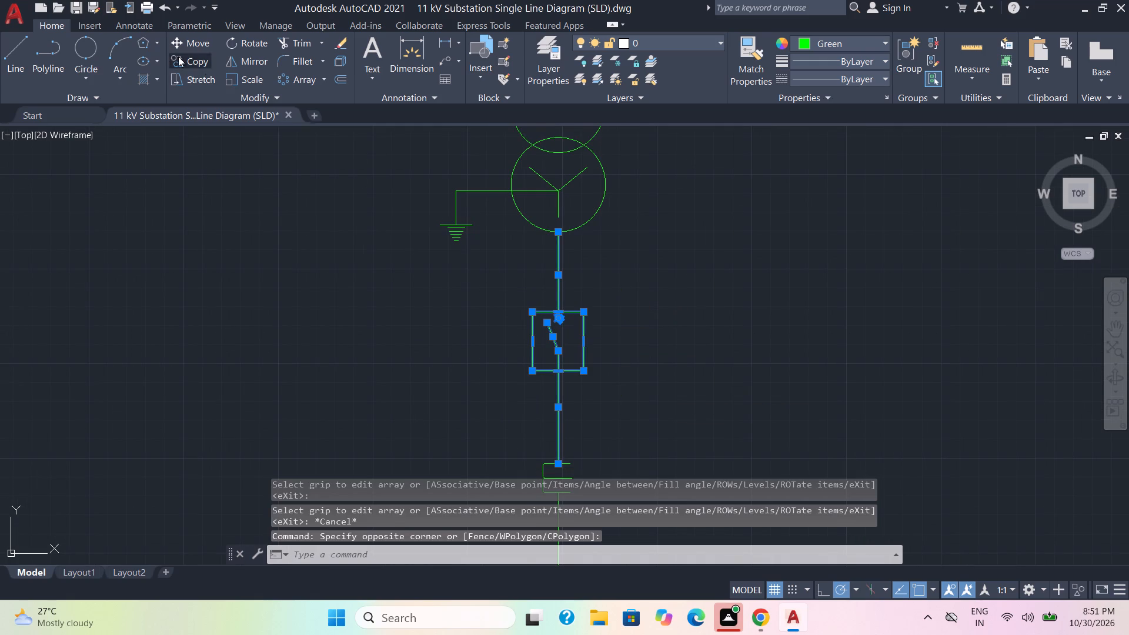
click(559, 232)
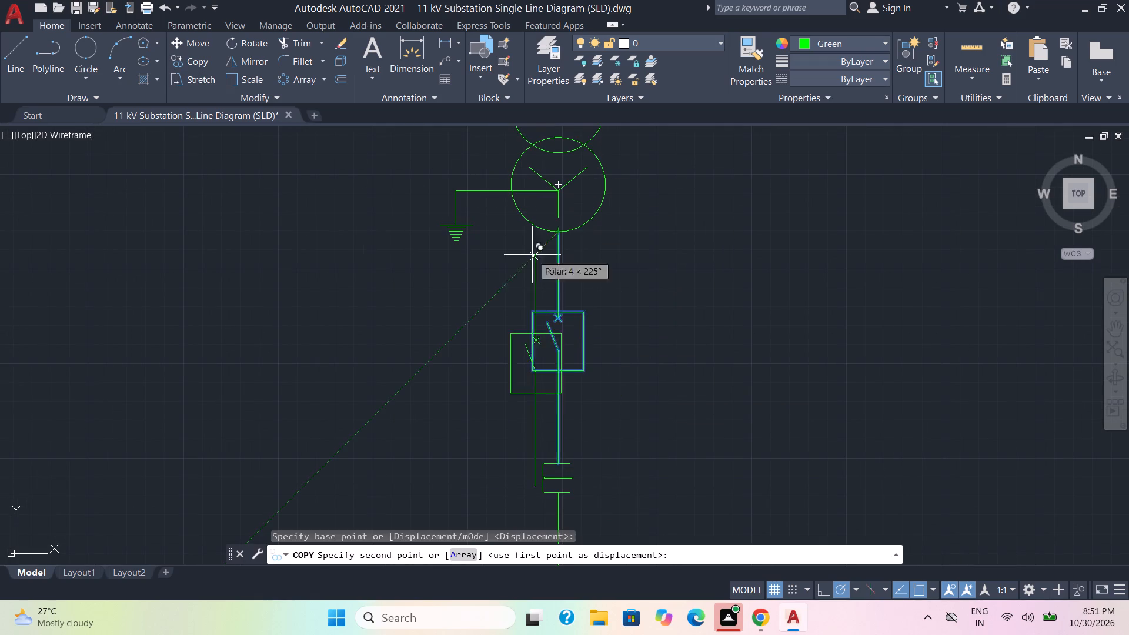
scroll(475, 313, down, 2)
middle_drag(458, 359, 542, 217)
scroll(475, 359, up, 3)
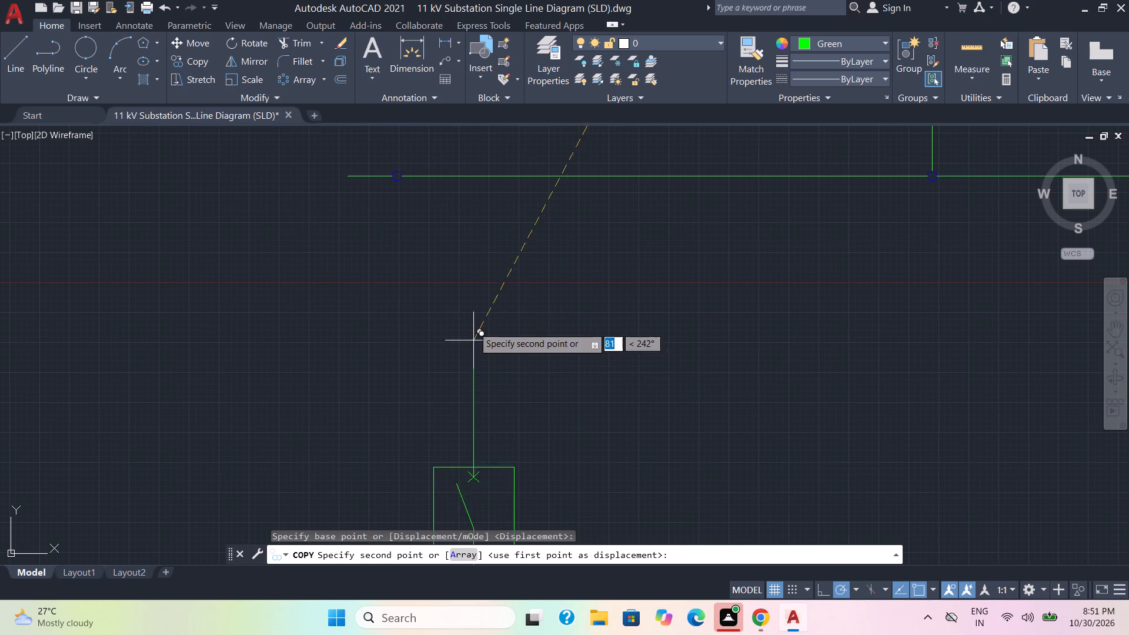
scroll(395, 183, up, 2)
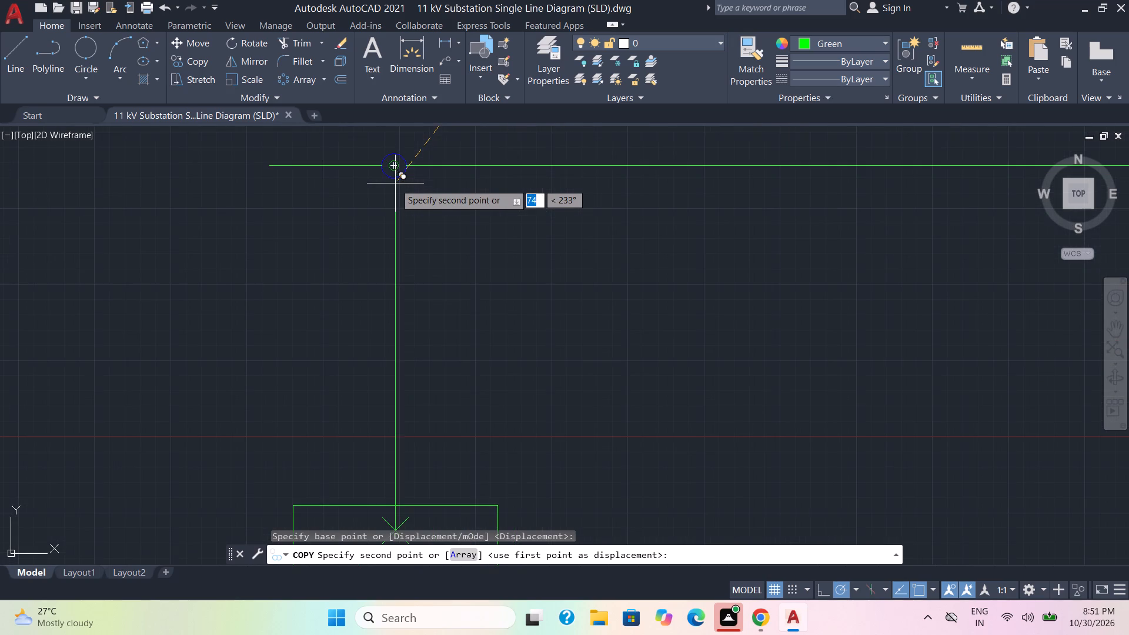
click(392, 176)
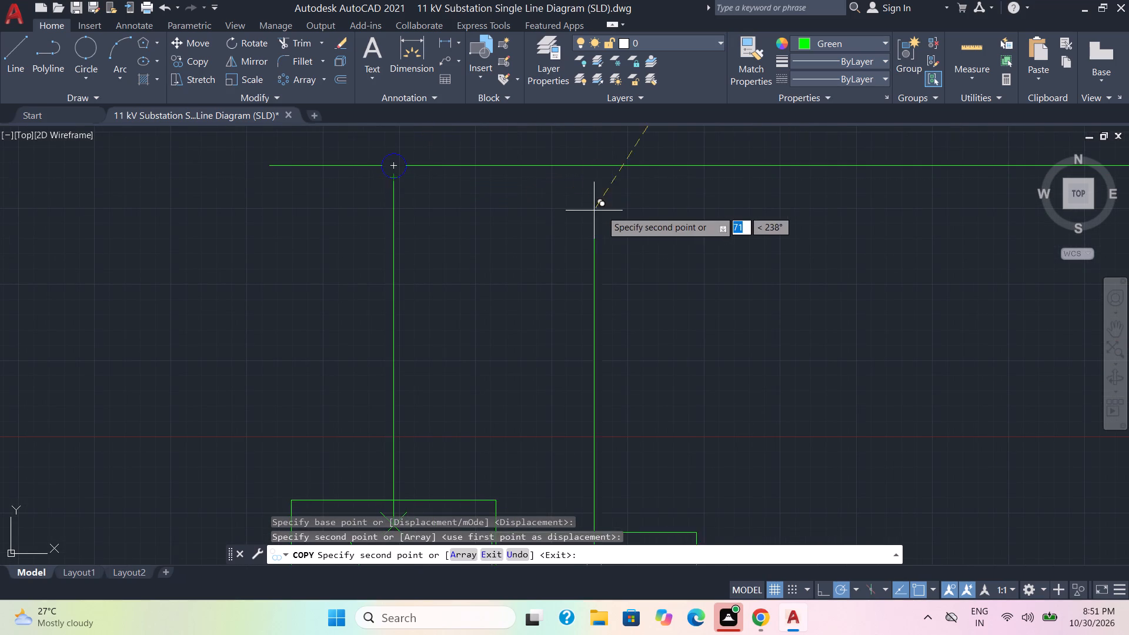
Place further copies of the switch assembly at the bottom of the middle and rightmost busbar junction circles.
scroll(610, 209, down, 1)
scroll(730, 215, down, 2)
middle_drag(735, 217, 692, 223)
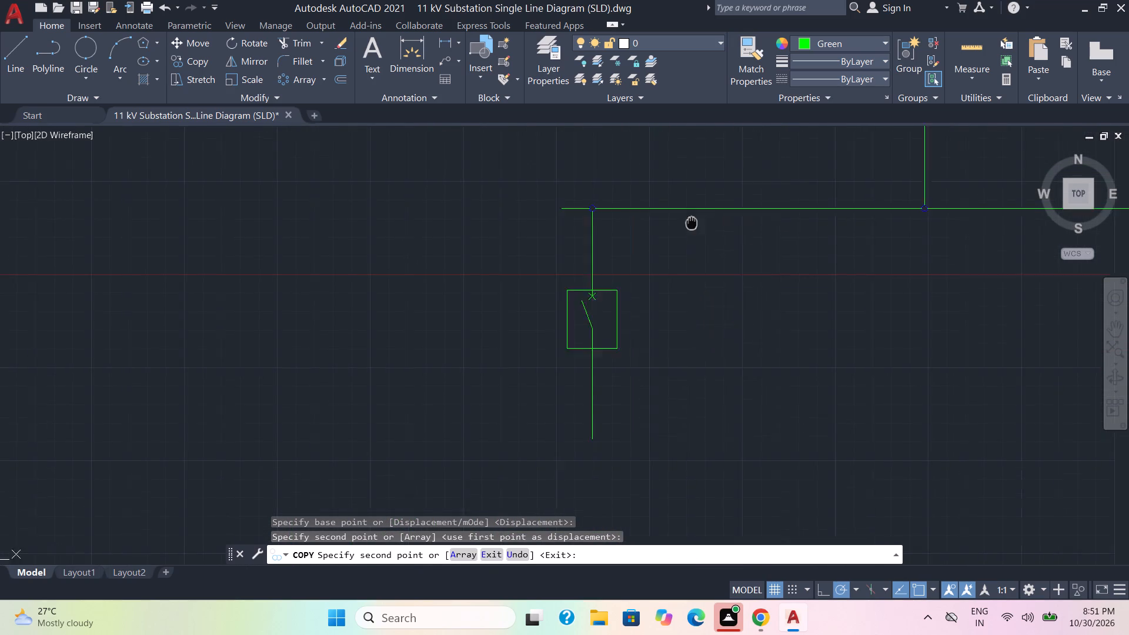
middle_drag(692, 223, 435, 226)
scroll(664, 215, up, 2)
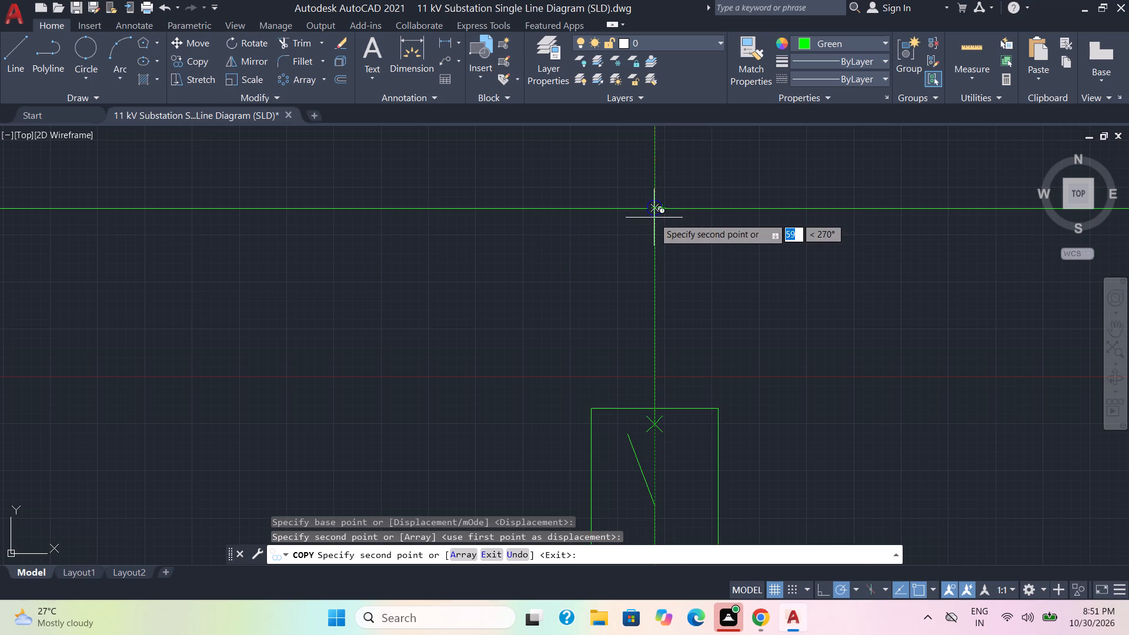
click(654, 218)
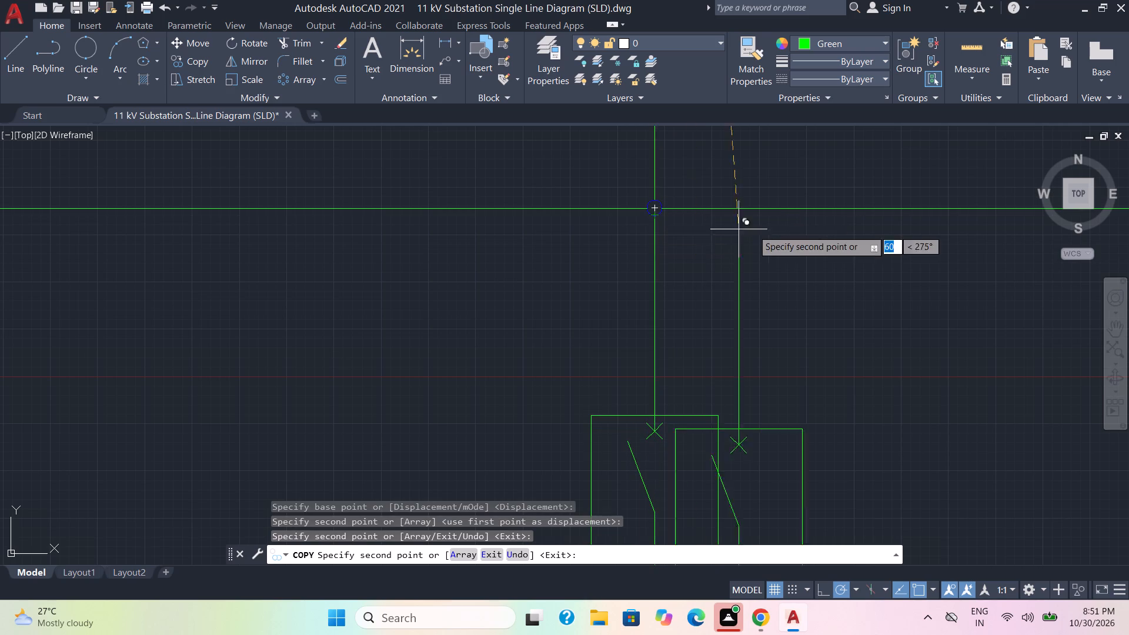
scroll(758, 230, down, 3)
middle_drag(806, 255, 576, 303)
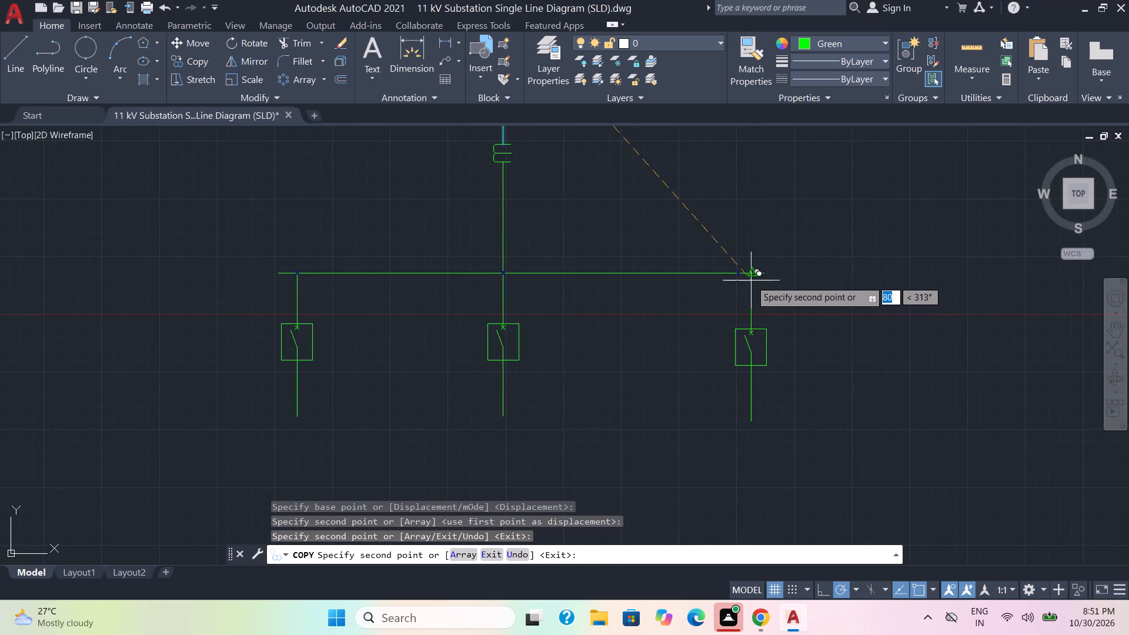
scroll(750, 279, up, 3)
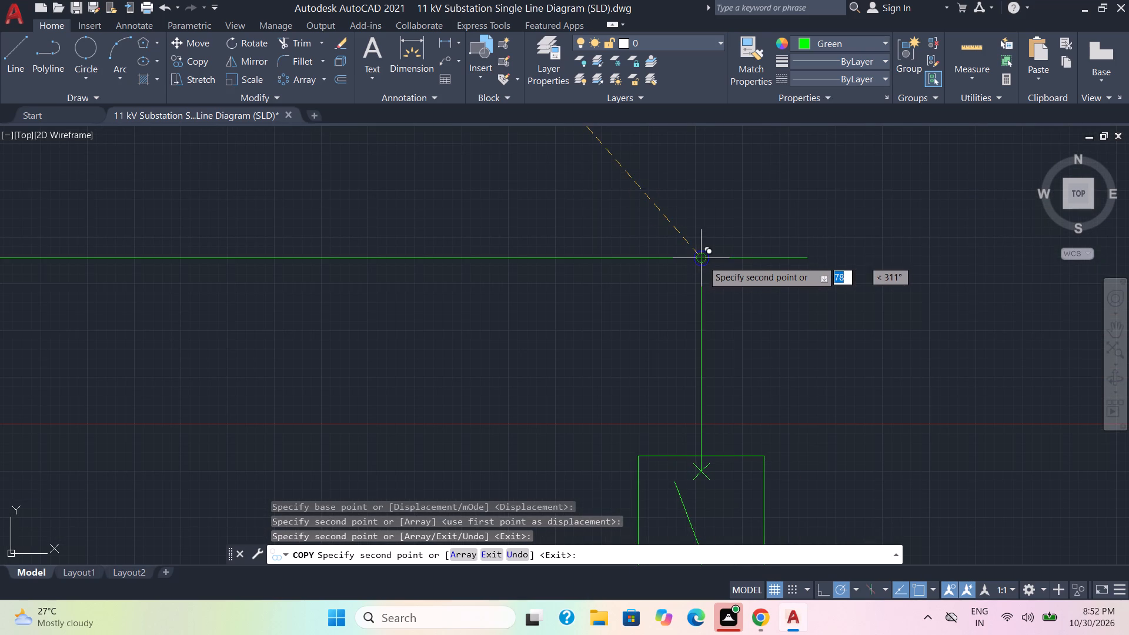
click(703, 266)
scroll(735, 295, down, 4)
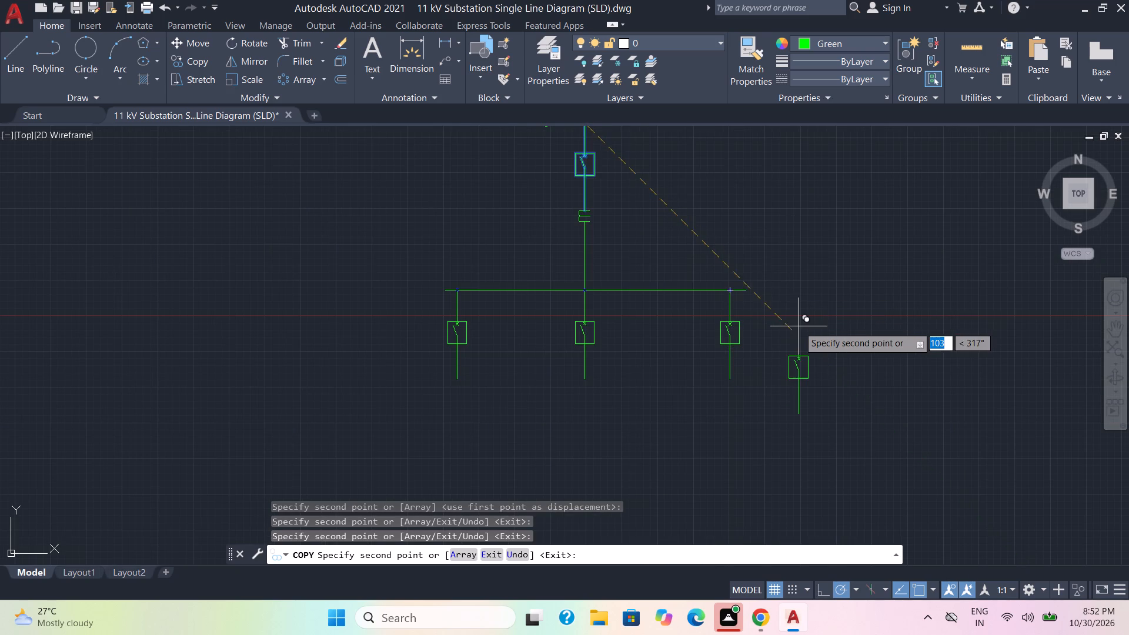
key(Escape)
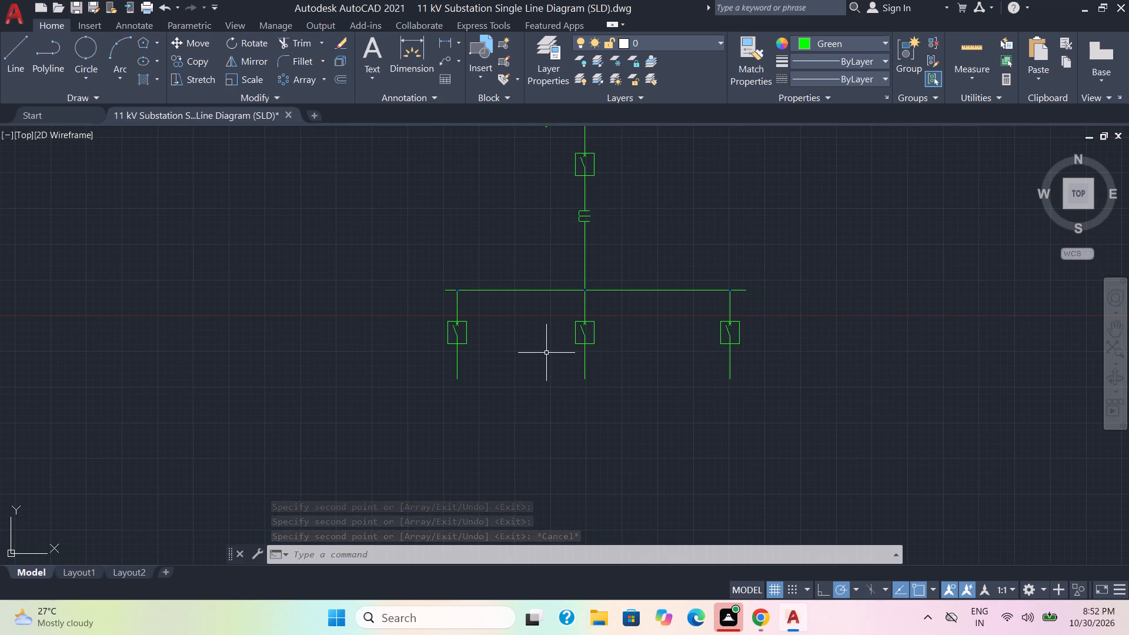
Copy the leftmost blue junction circle by its top point to the lower end of the blade in the leftmost outgoing switch.
scroll(502, 345, up, 3)
middle_drag(460, 322, 506, 385)
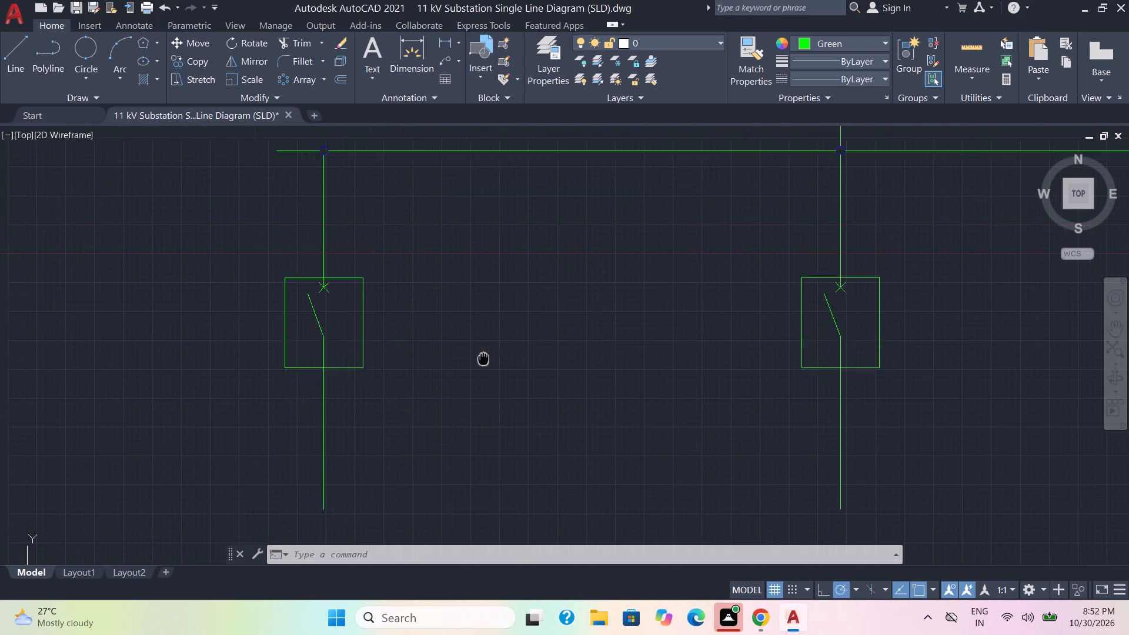
middle_drag(506, 385, 633, 470)
click(481, 266)
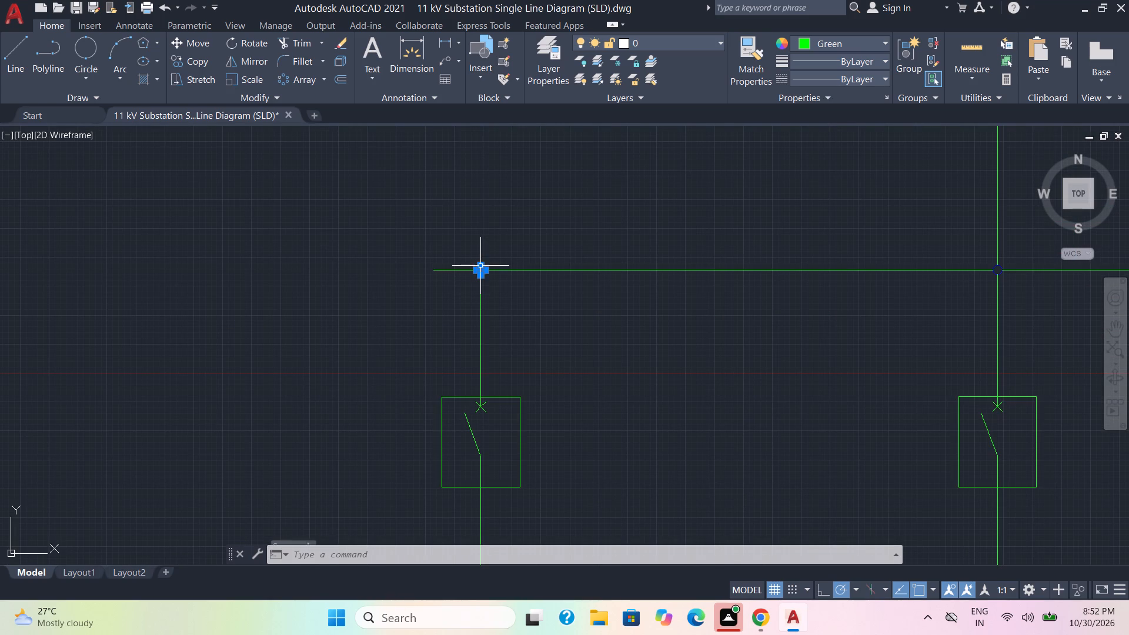
click(186, 55)
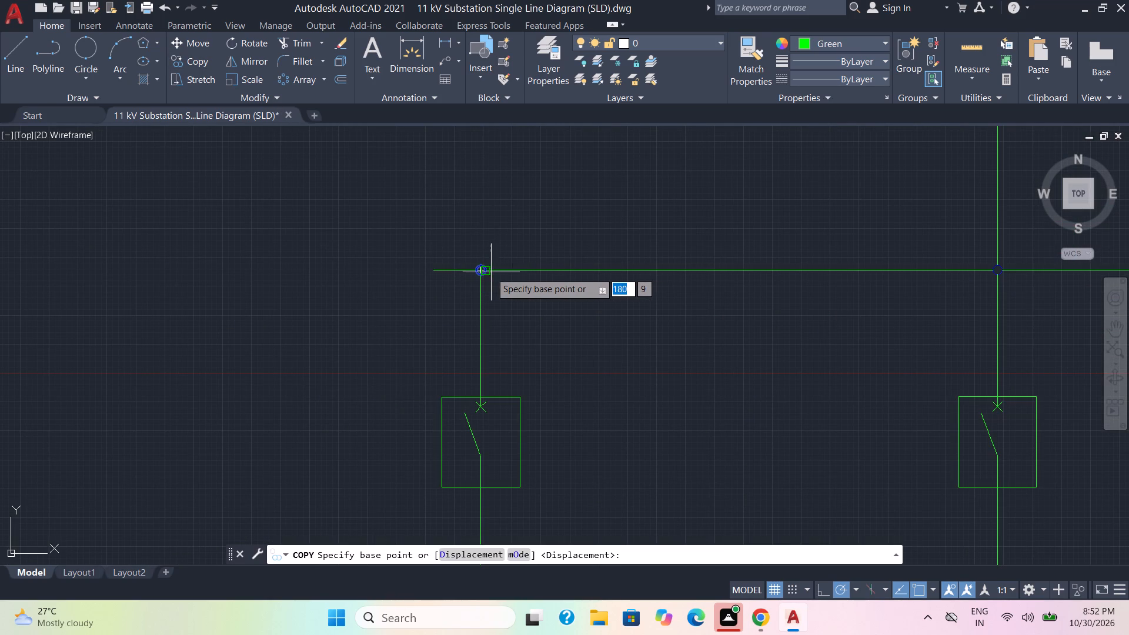
scroll(485, 272, up, 2)
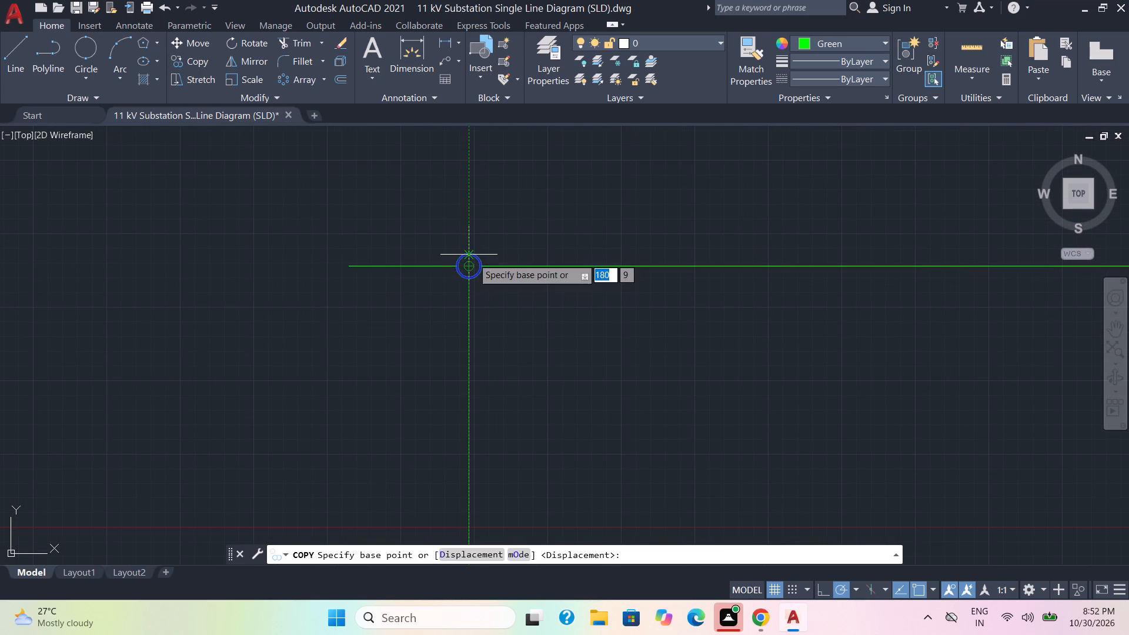
click(473, 258)
scroll(490, 371, down, 3)
middle_drag(502, 425, 503, 284)
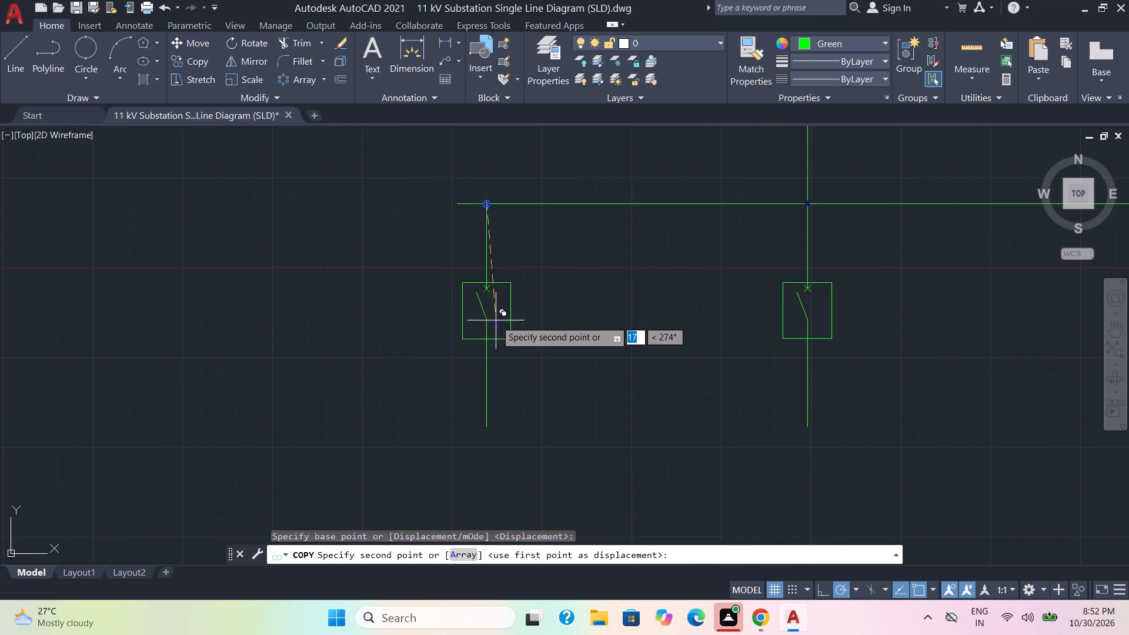
scroll(495, 321, up, 3)
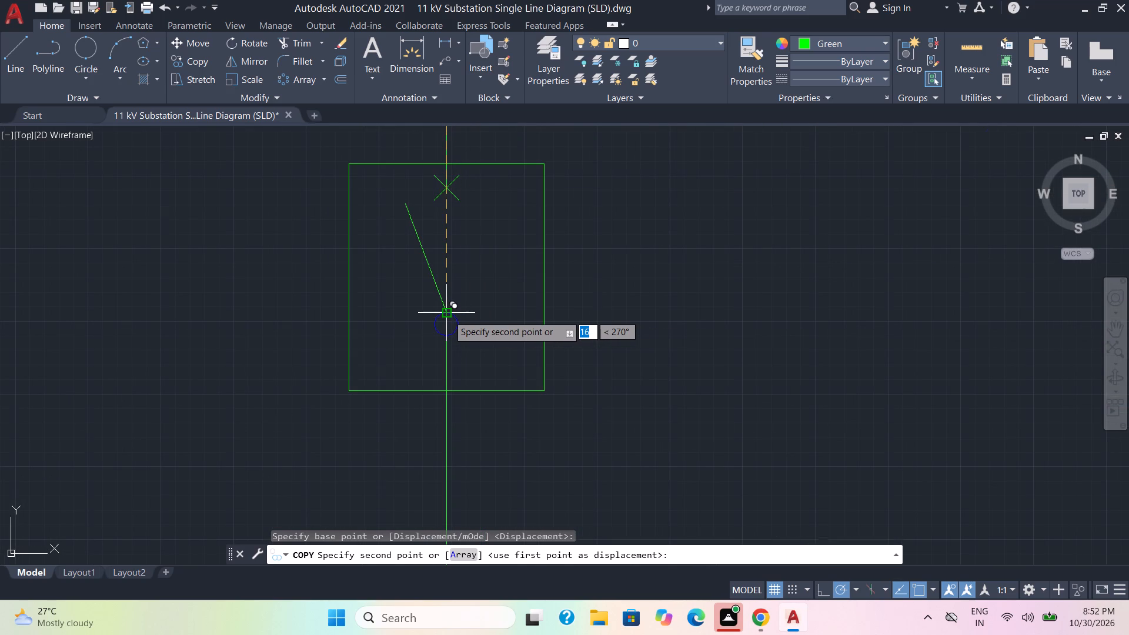
click(448, 315)
Place further copies of the blue circle at the lower blade ends of the middle and rightmost outgoing switches.
scroll(680, 337, down, 2)
middle_drag(734, 345, 443, 376)
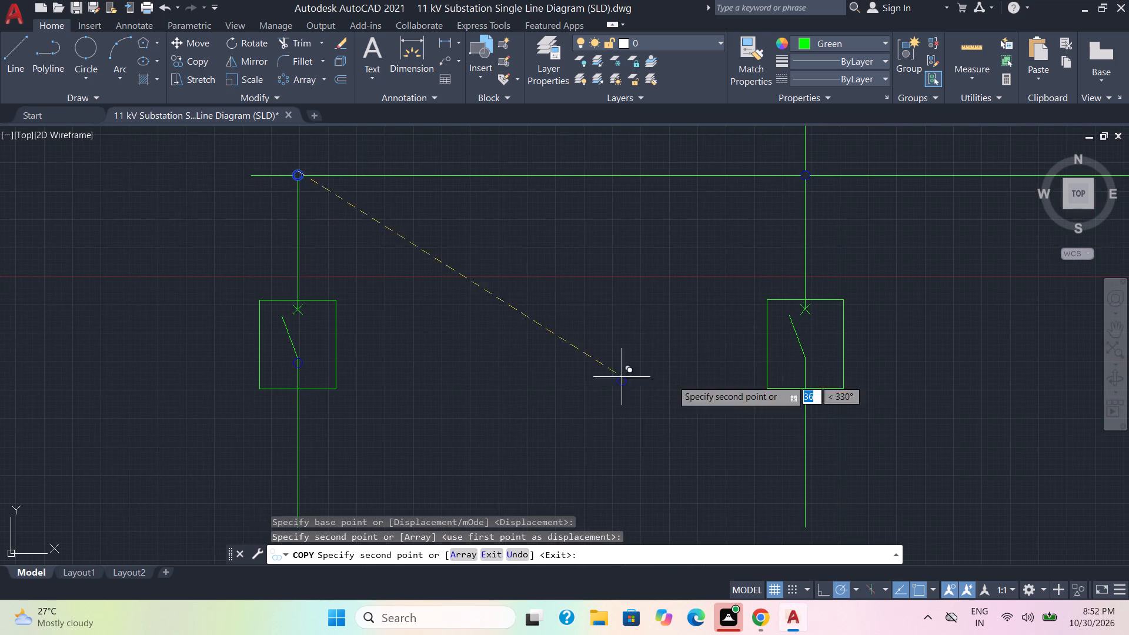
click(804, 357)
scroll(974, 367, down, 2)
middle_drag(974, 367, 490, 369)
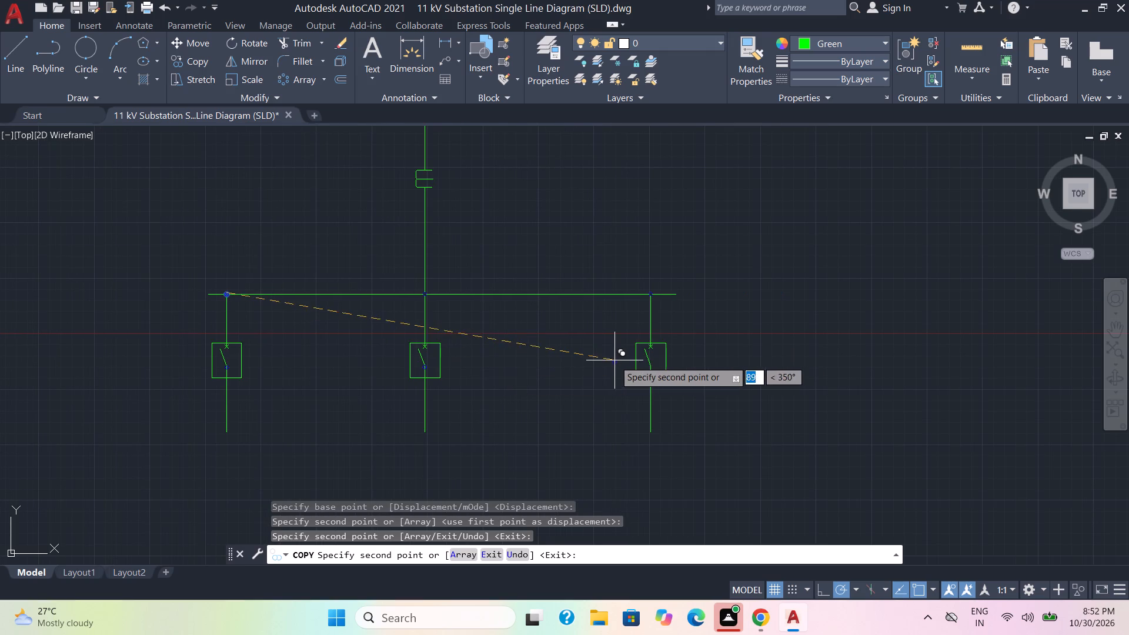
scroll(648, 366, up, 2)
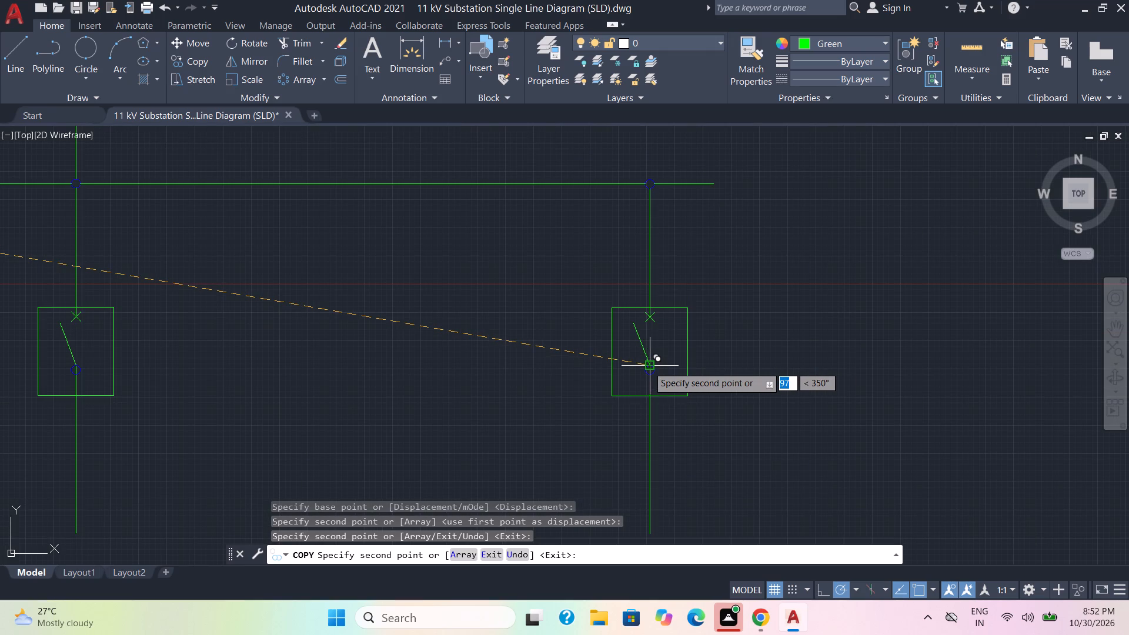
click(648, 366)
key(Escape)
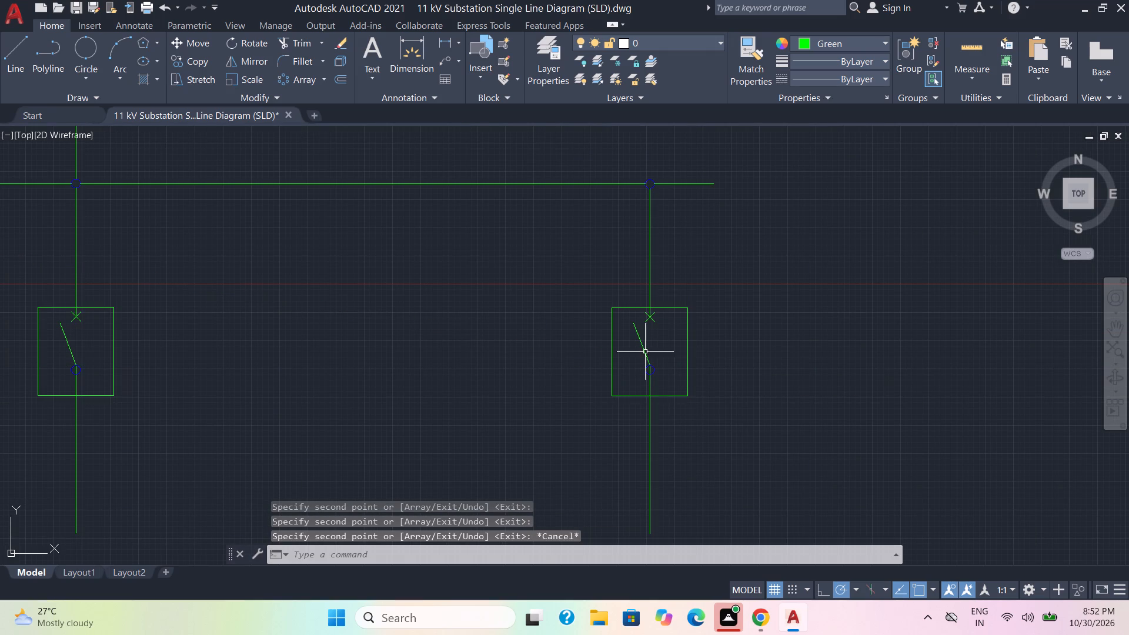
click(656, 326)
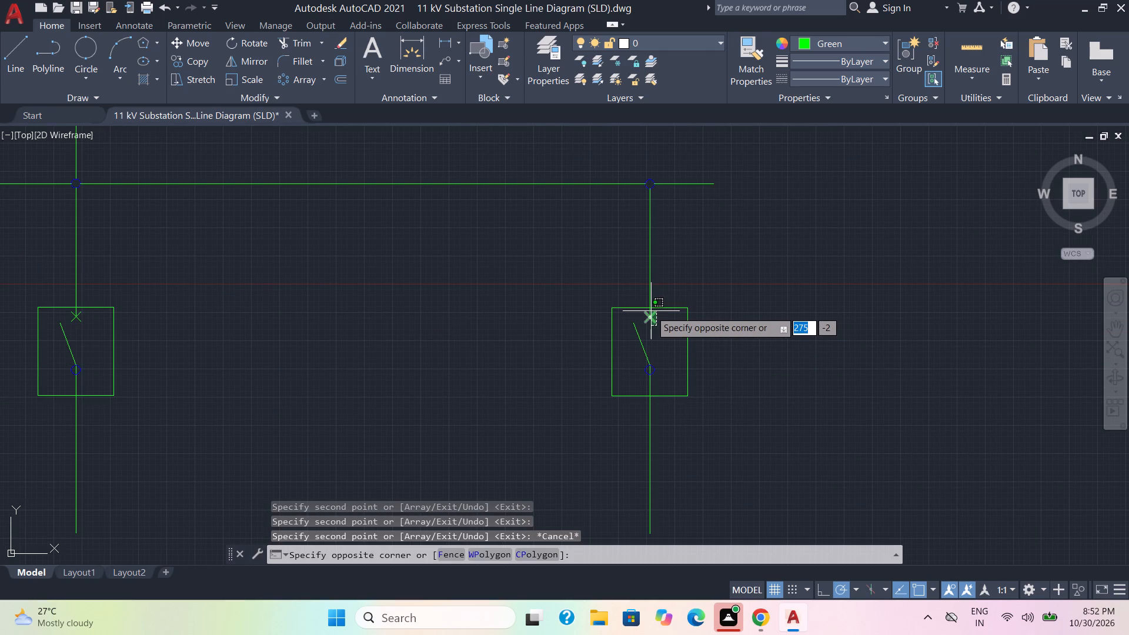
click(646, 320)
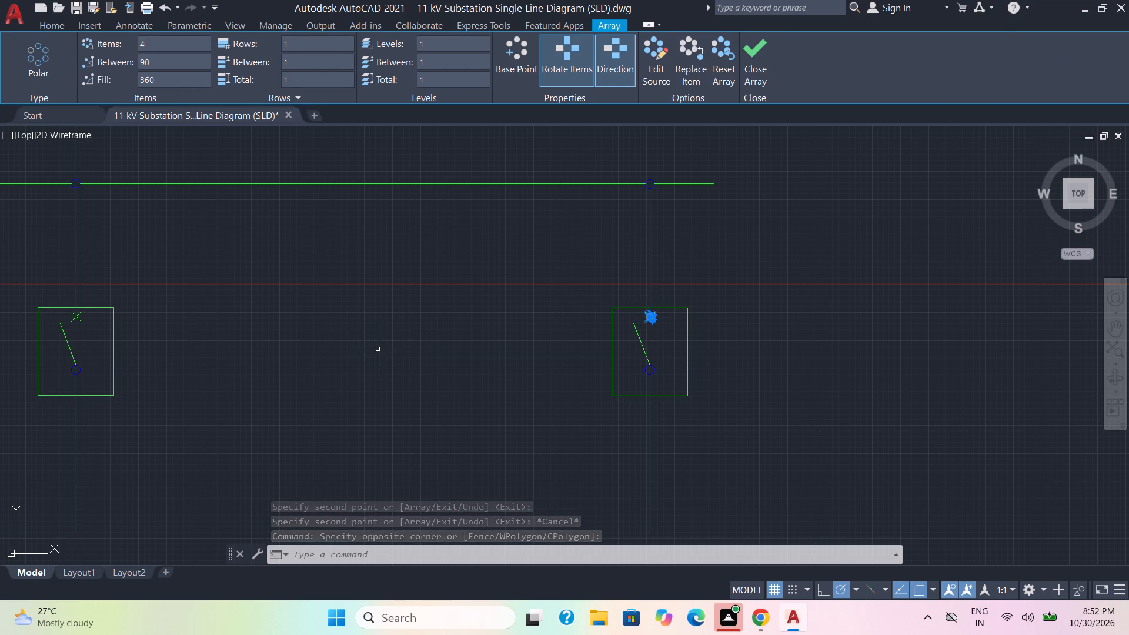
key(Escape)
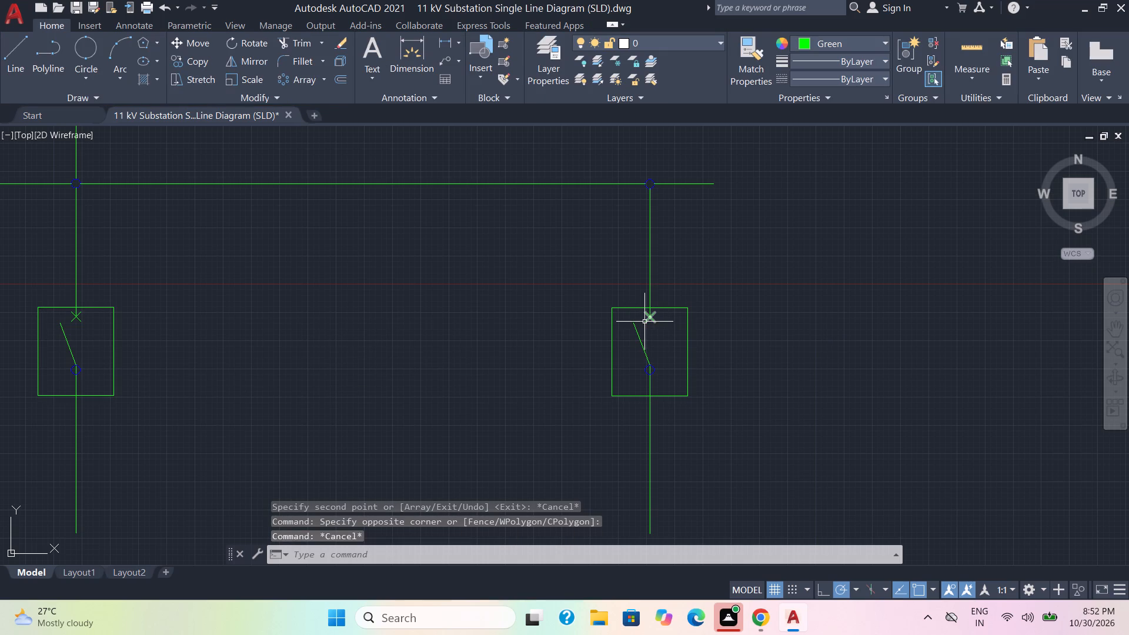
Change the colour of the X contacts in the three outgoing switches and the switch below the transformer to Blue.
click(644, 322)
click(81, 321)
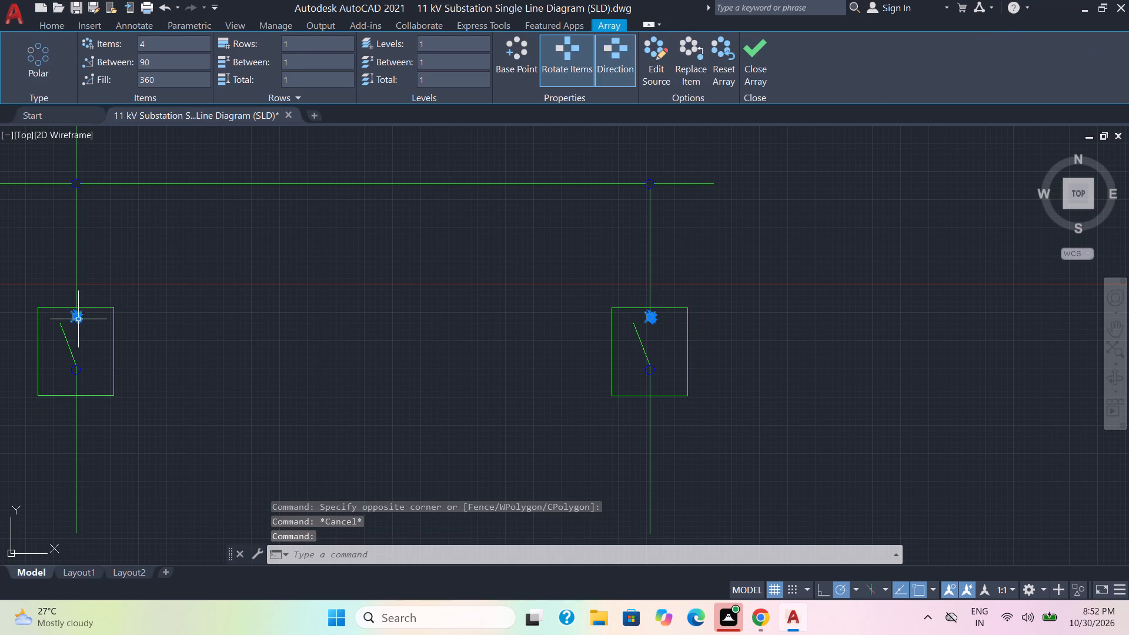
scroll(208, 354, down, 1)
middle_drag(208, 354, 366, 353)
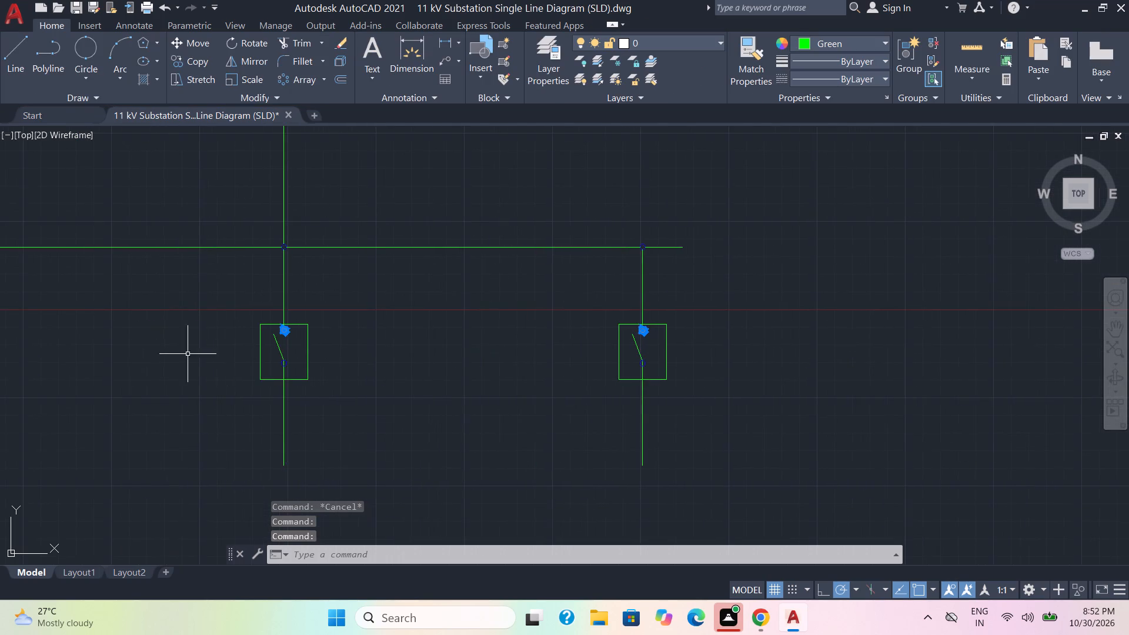
scroll(157, 349, down, 1)
scroll(105, 346, down, 1)
middle_drag(105, 346, 326, 356)
scroll(273, 360, up, 3)
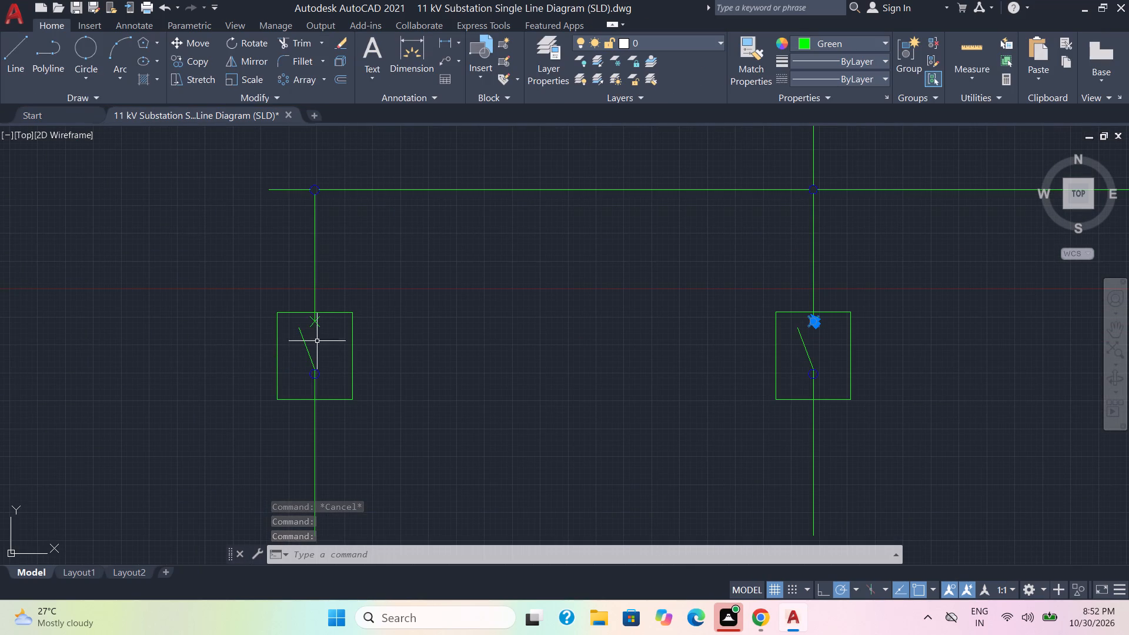
click(318, 325)
scroll(510, 293, down, 2)
middle_drag(577, 221, 546, 270)
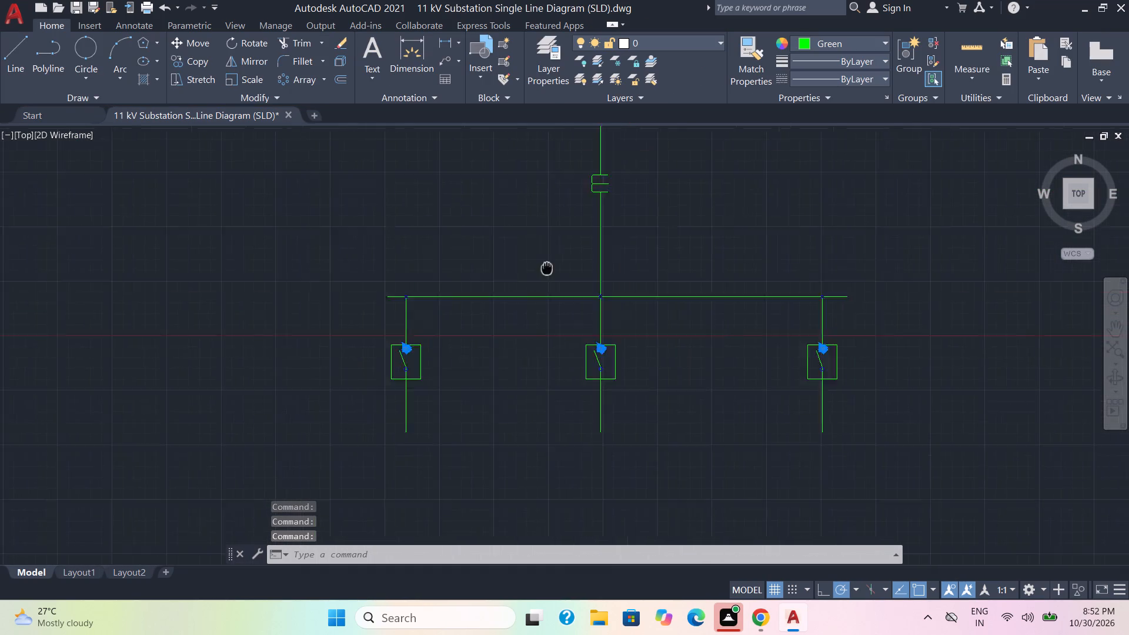
middle_drag(546, 270, 462, 433)
middle_drag(586, 229, 577, 288)
scroll(567, 306, up, 2)
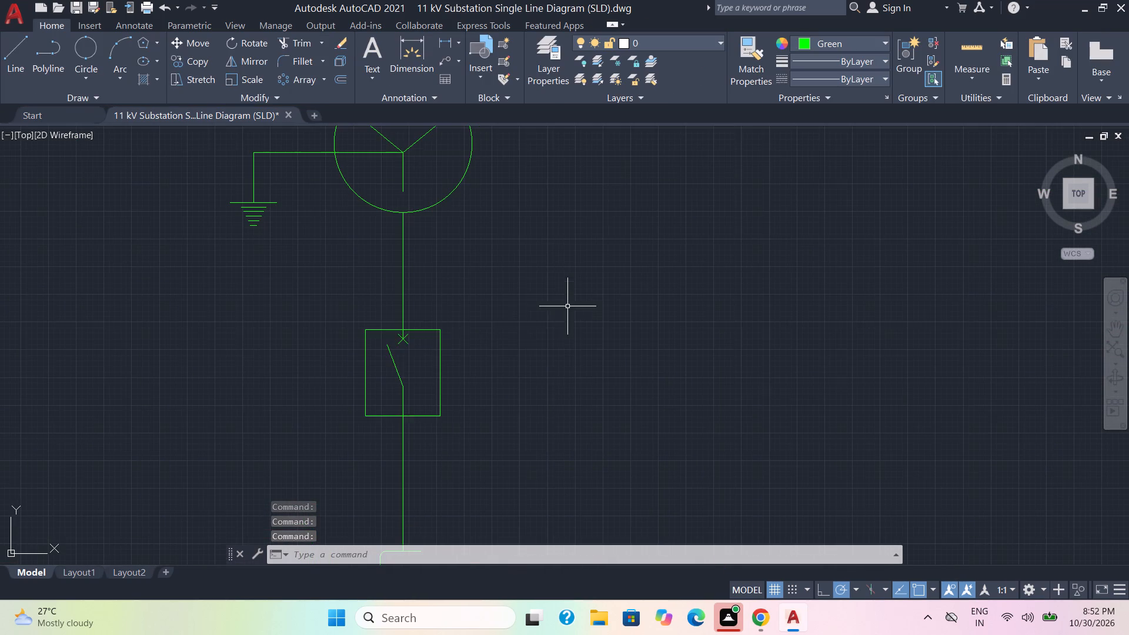
click(407, 343)
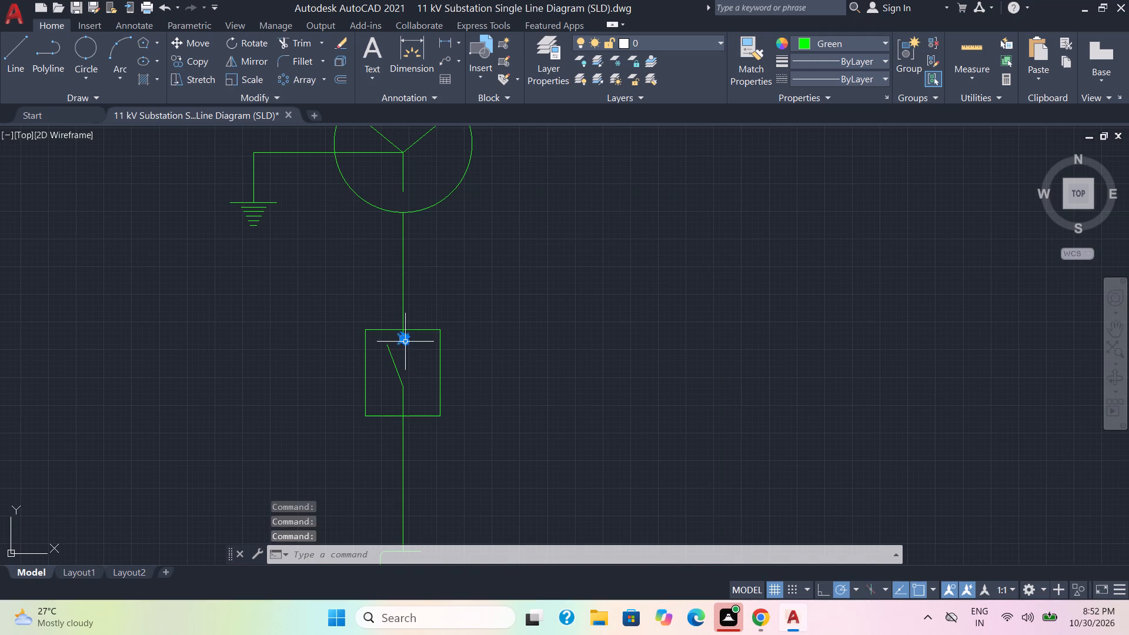
click(830, 41)
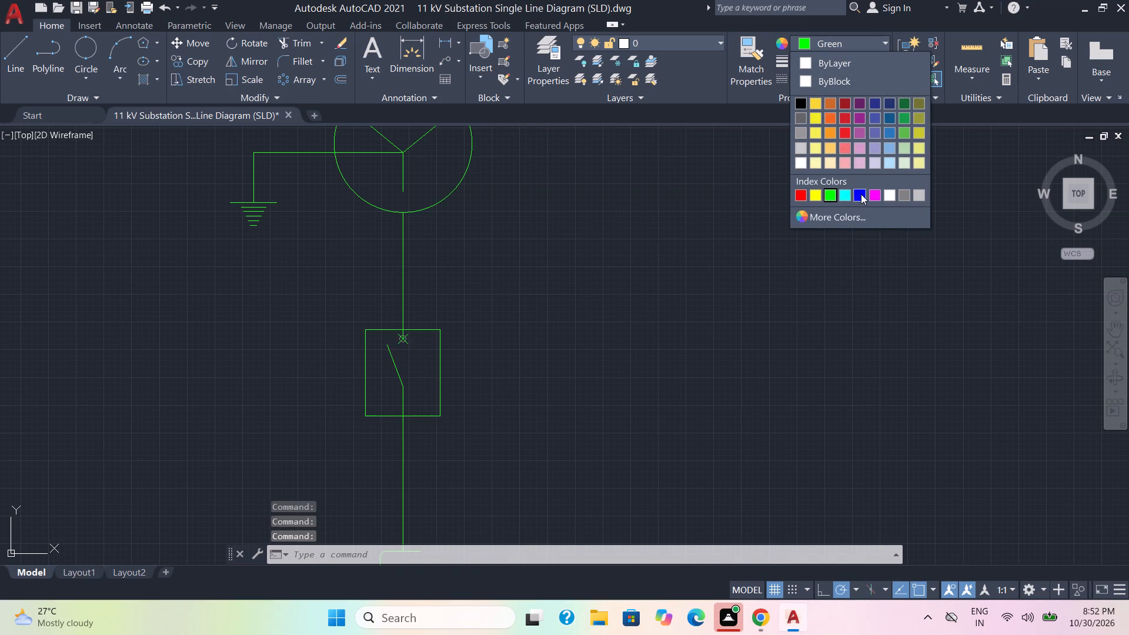
click(861, 194)
key(Escape)
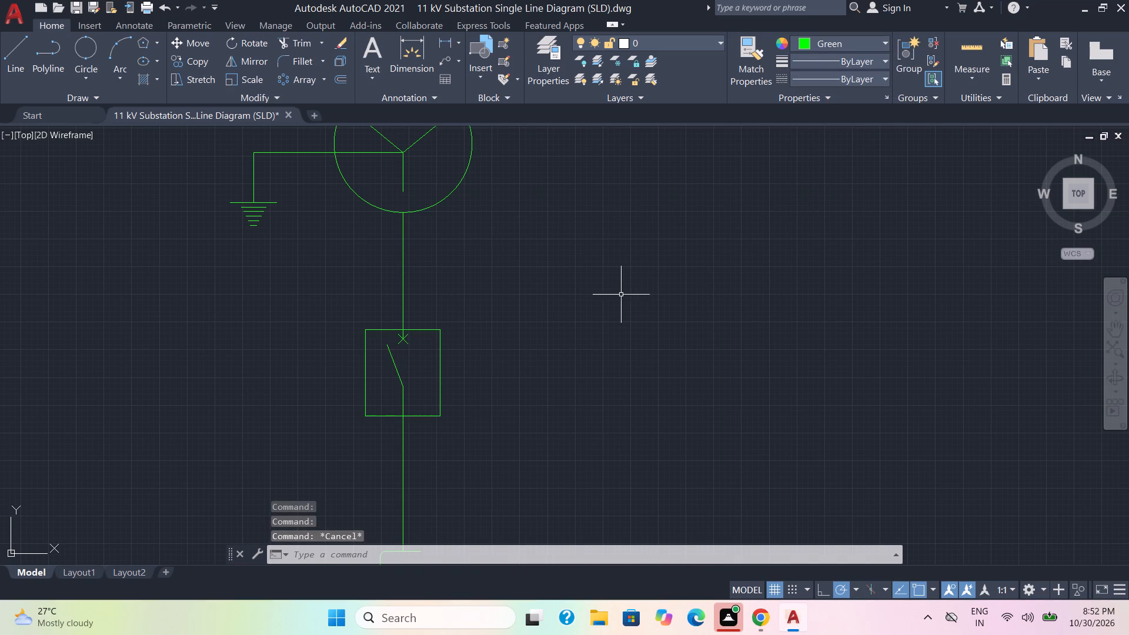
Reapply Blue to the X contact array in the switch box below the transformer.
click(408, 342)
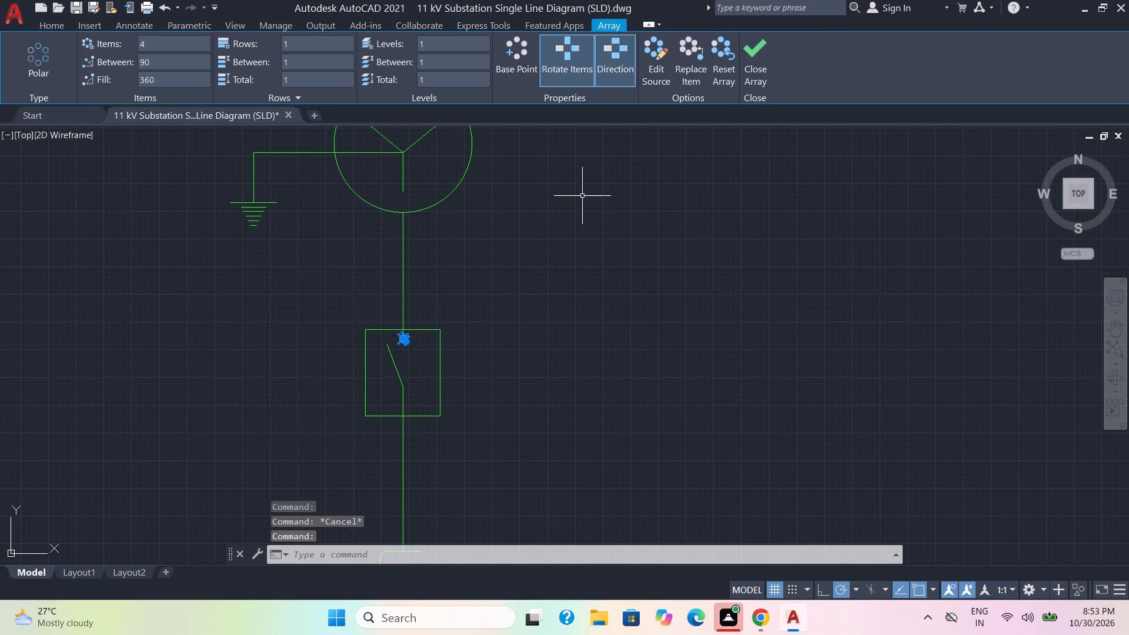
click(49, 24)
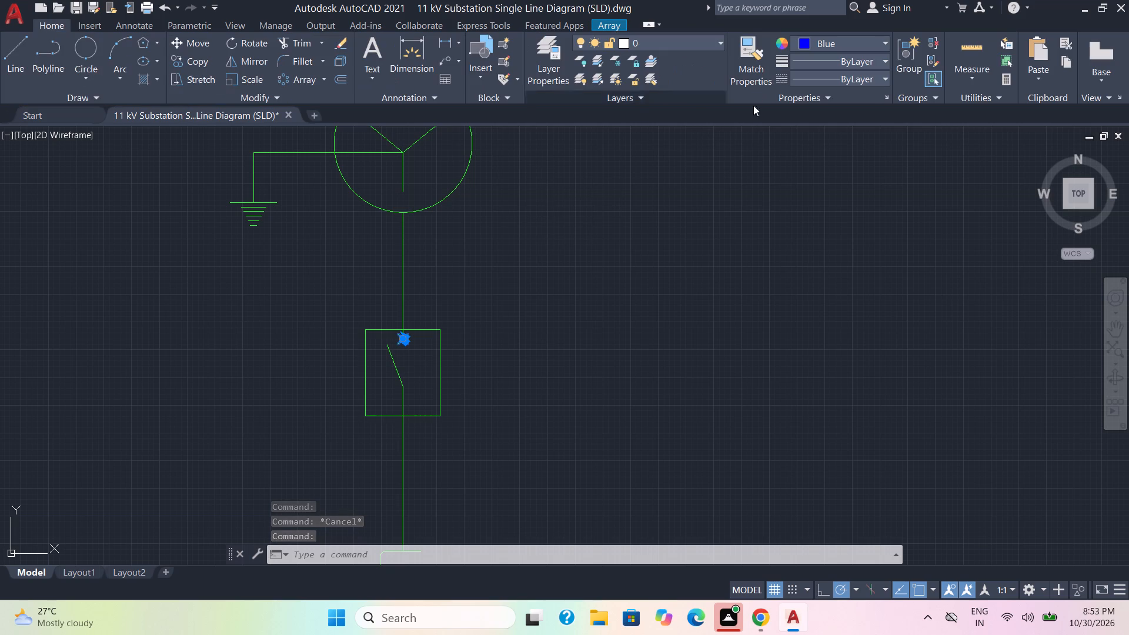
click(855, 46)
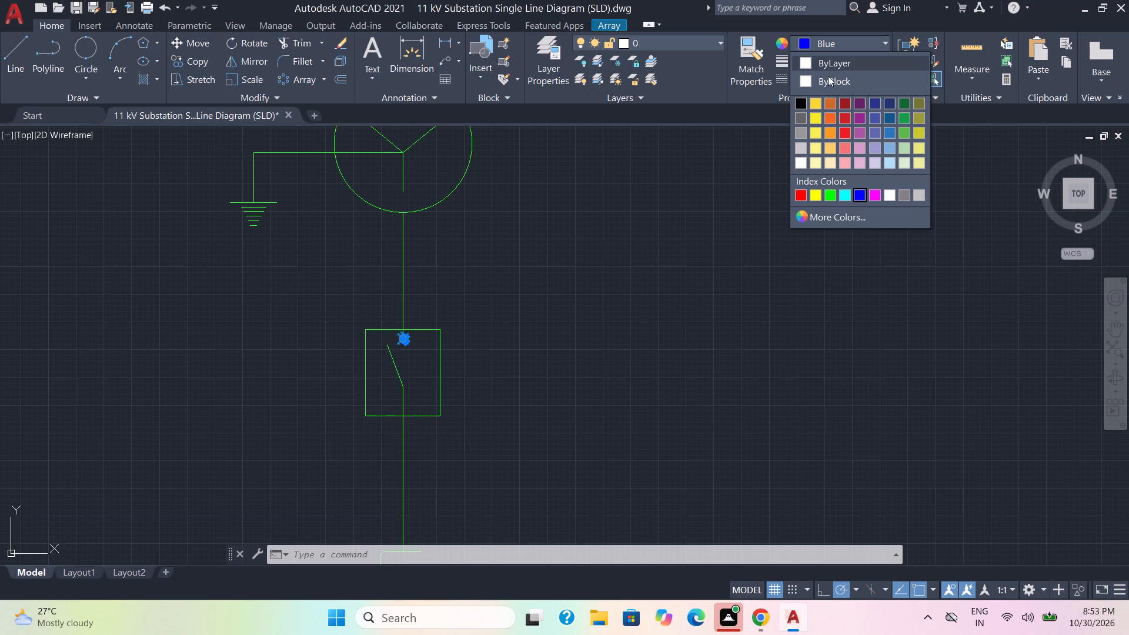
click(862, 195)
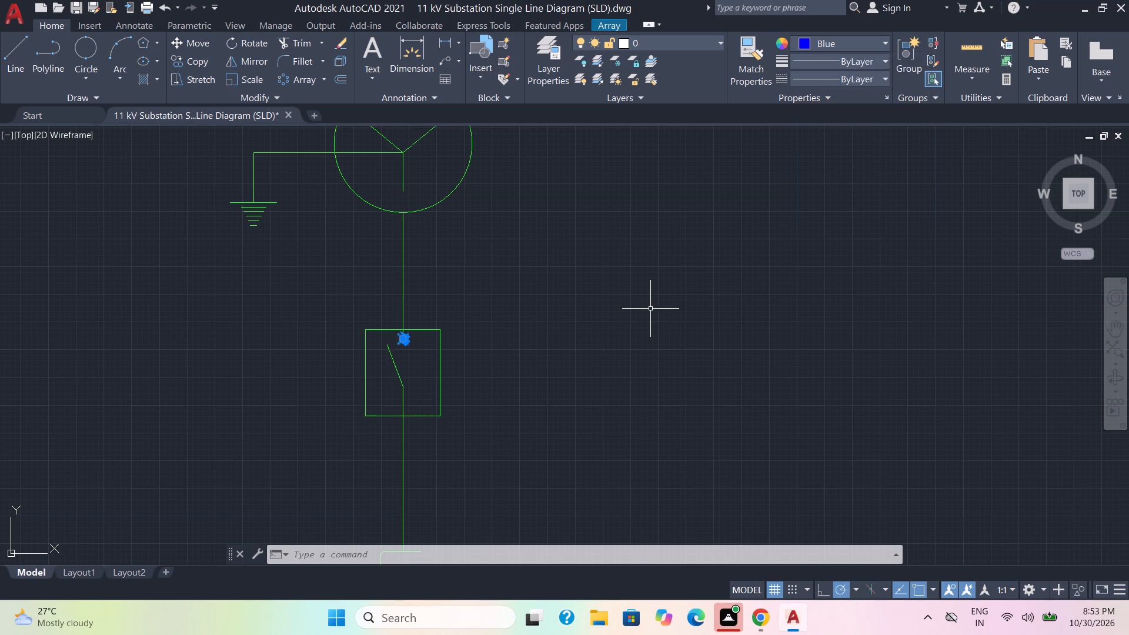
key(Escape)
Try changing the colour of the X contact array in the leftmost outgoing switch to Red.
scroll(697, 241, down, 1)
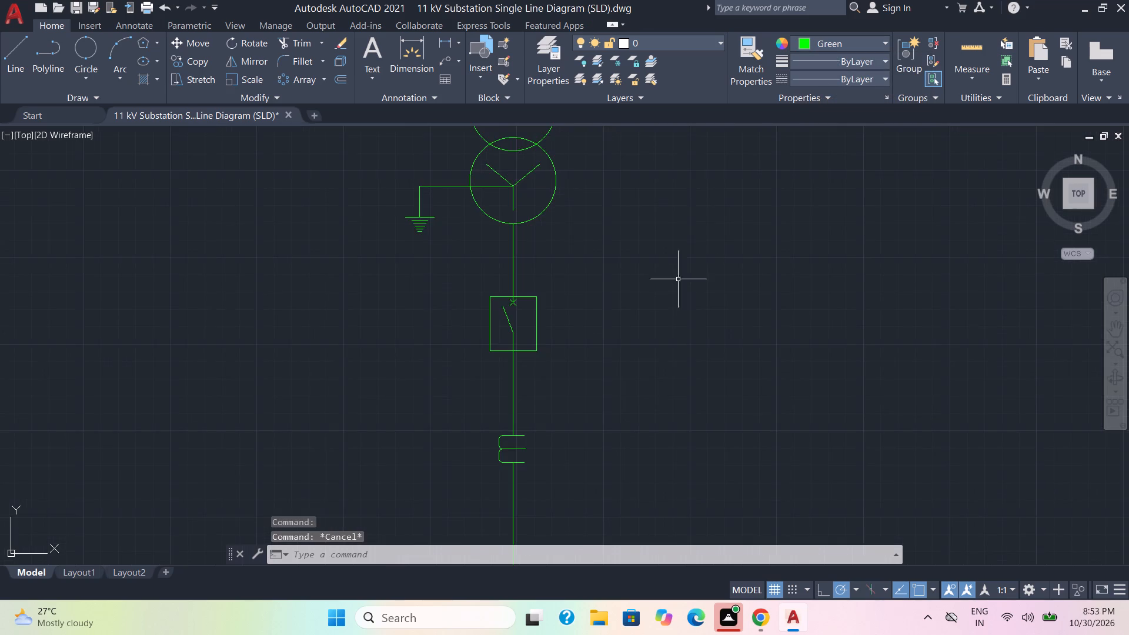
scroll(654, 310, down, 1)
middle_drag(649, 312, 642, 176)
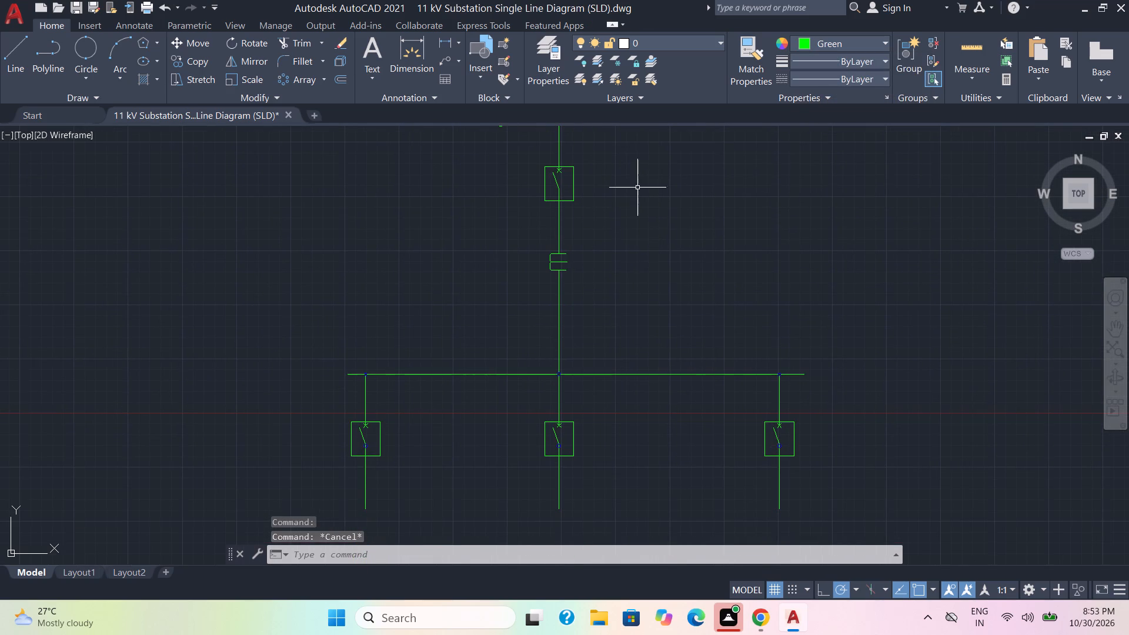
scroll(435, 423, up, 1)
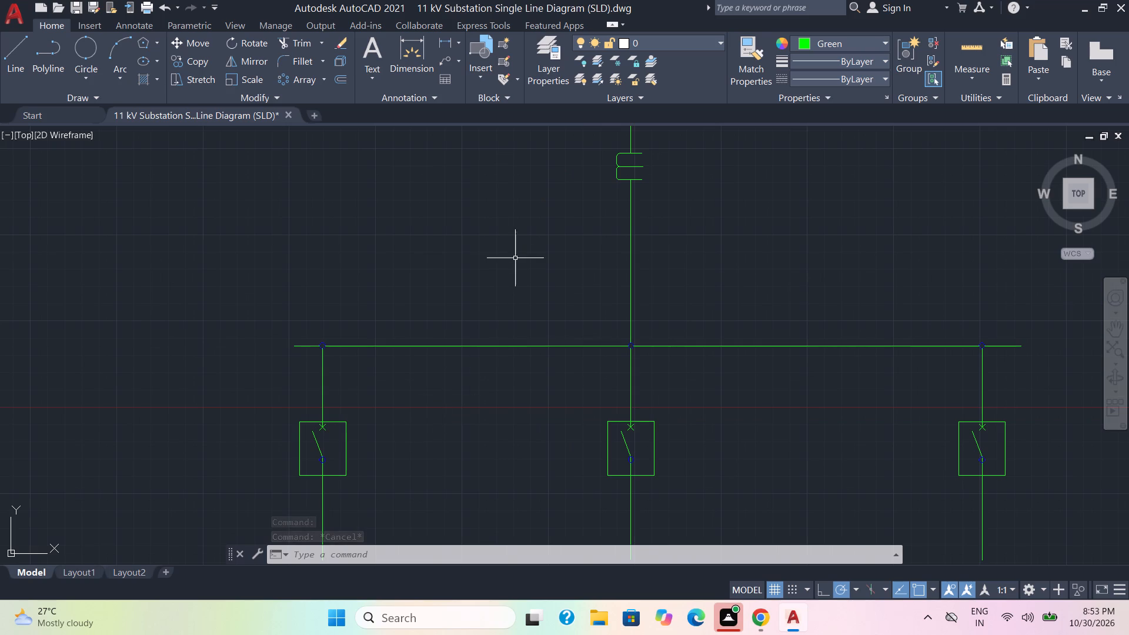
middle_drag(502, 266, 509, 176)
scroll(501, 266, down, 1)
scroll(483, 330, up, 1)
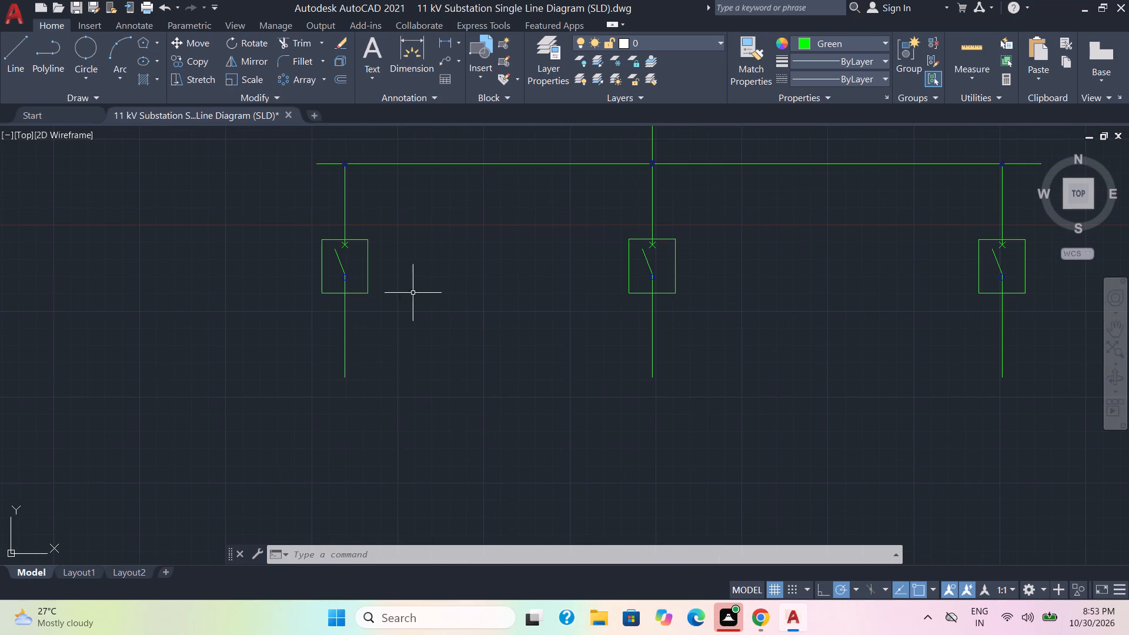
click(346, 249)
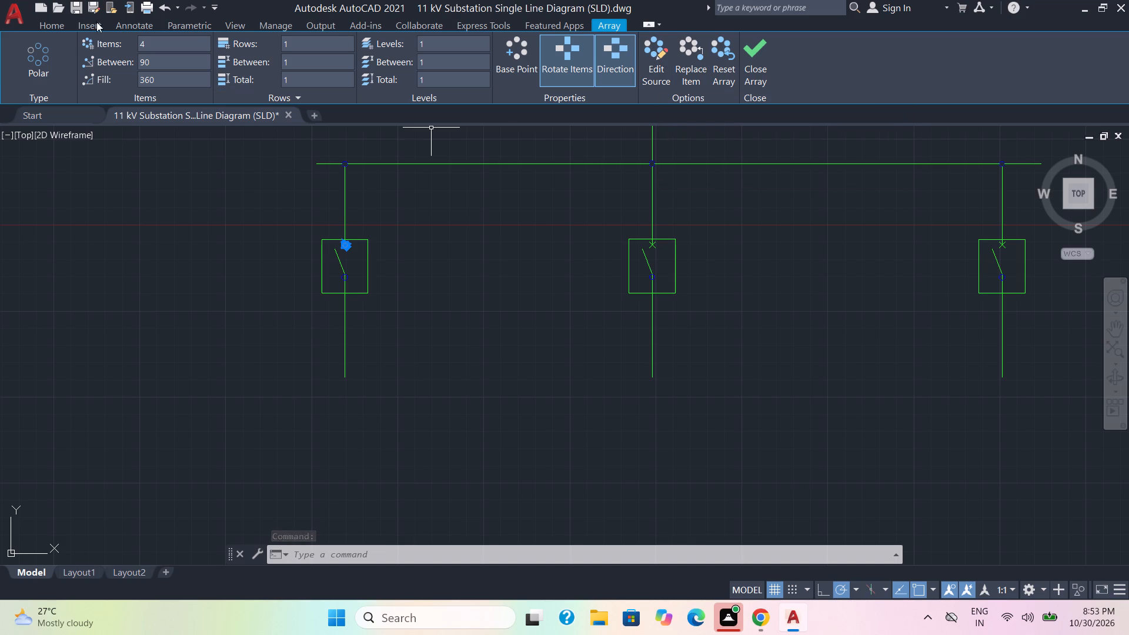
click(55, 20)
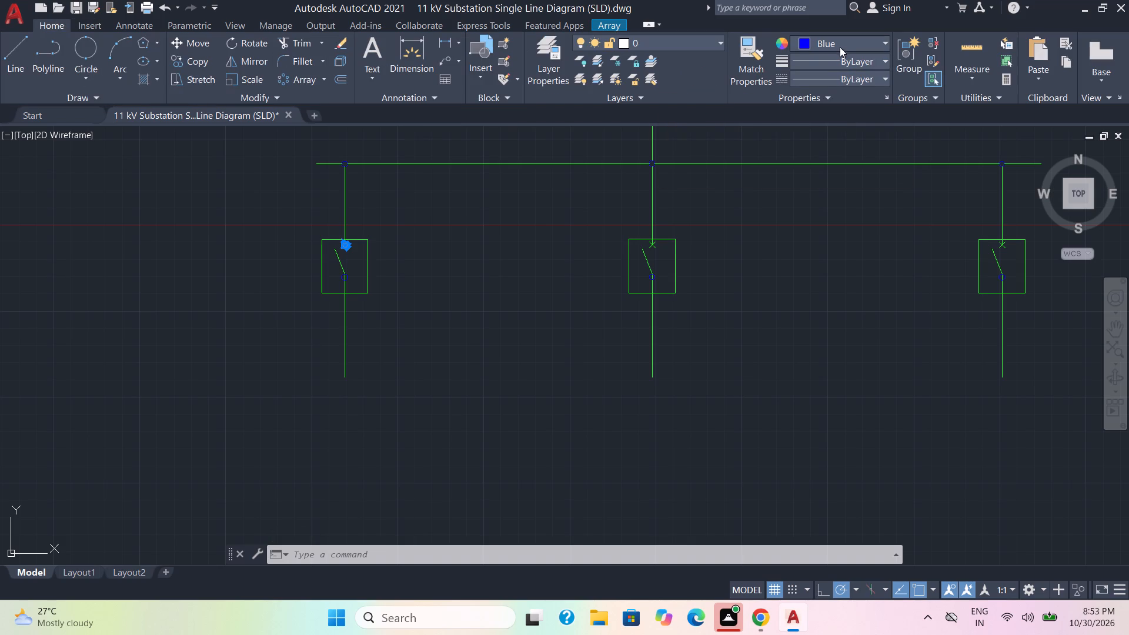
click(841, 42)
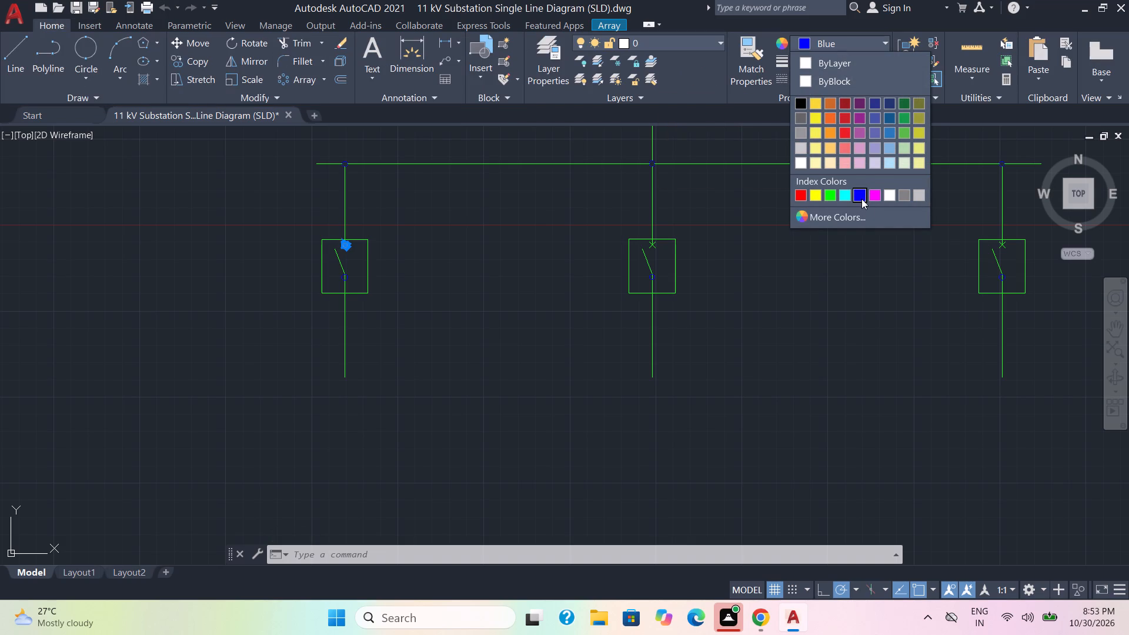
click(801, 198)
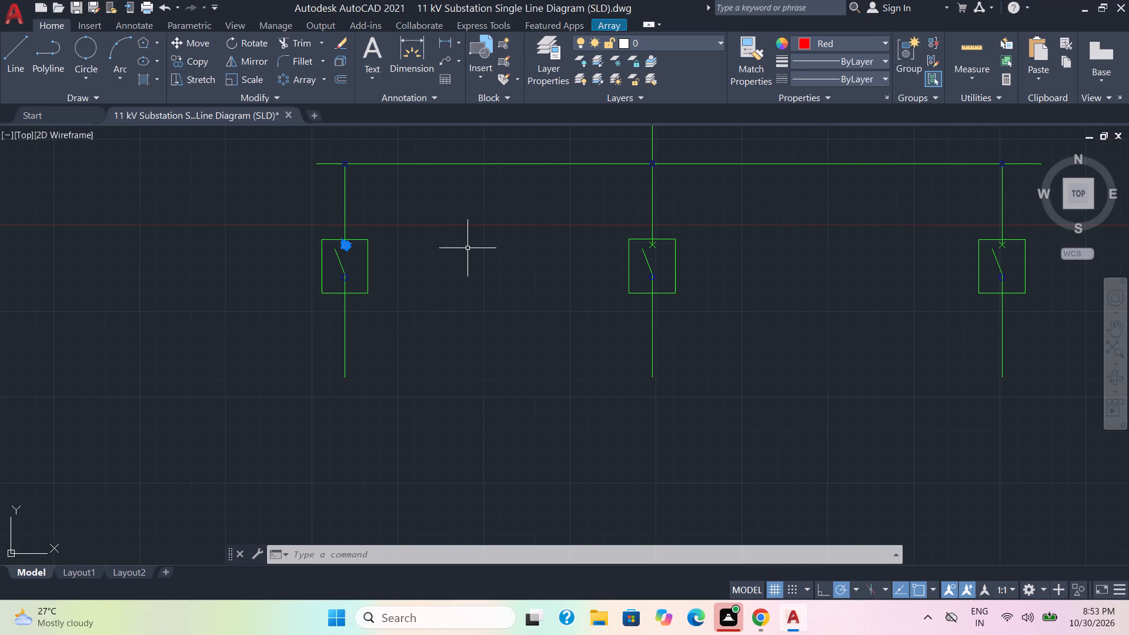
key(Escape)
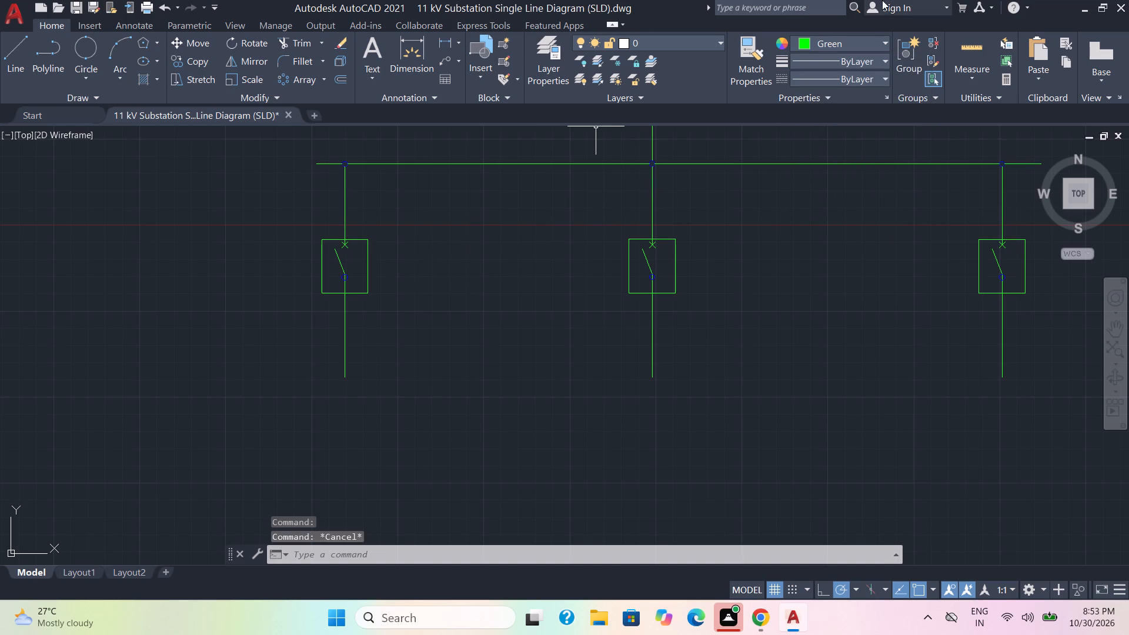
Set the current drawing colour for new objects to Blue.
click(877, 42)
click(860, 197)
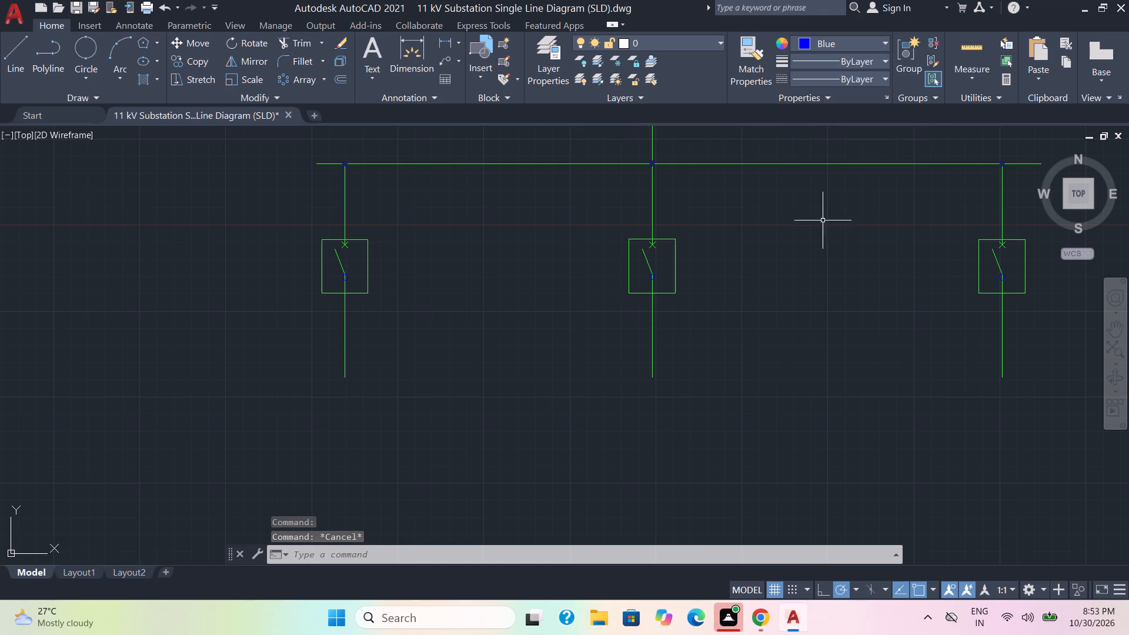
Set the colour of the X contact array in the leftmost outgoing switch to Blue.
click(347, 248)
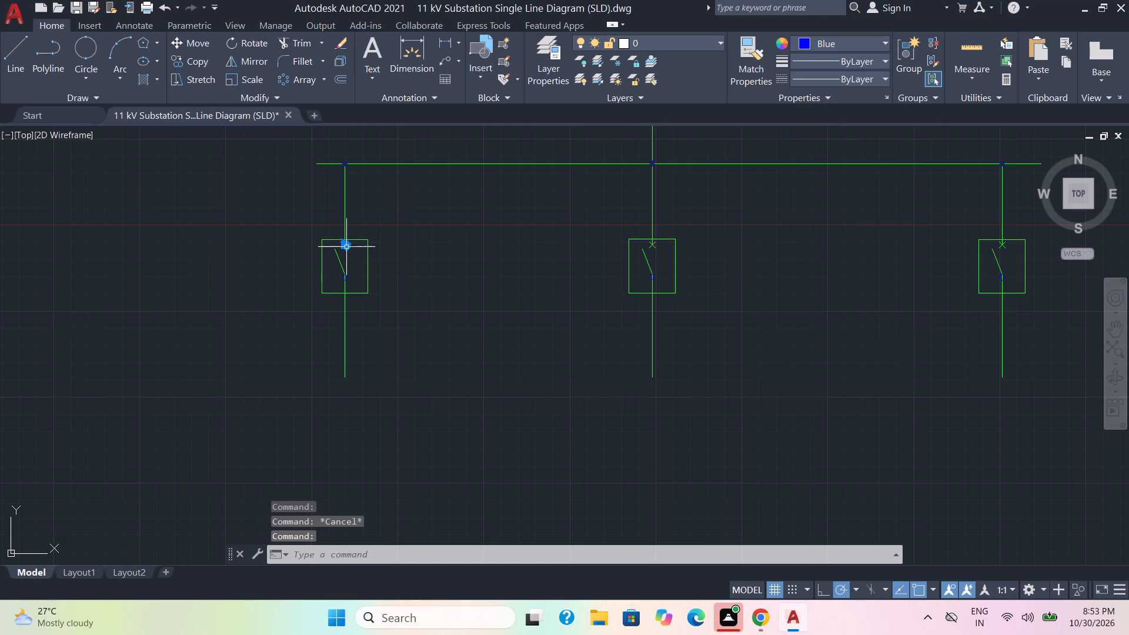
click(44, 21)
click(835, 43)
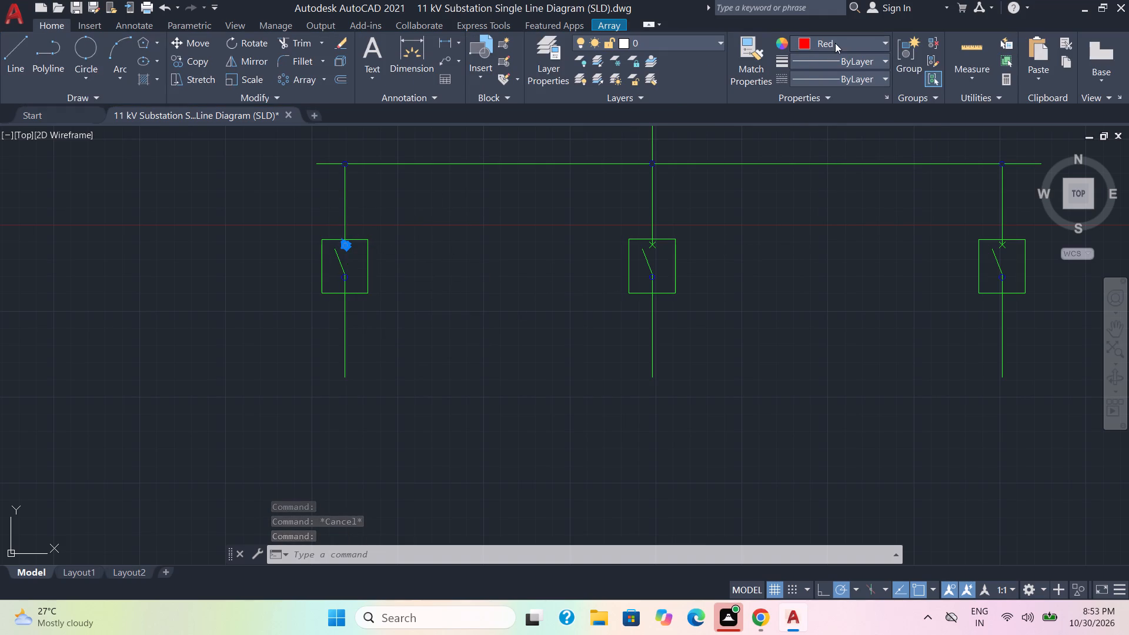
click(859, 197)
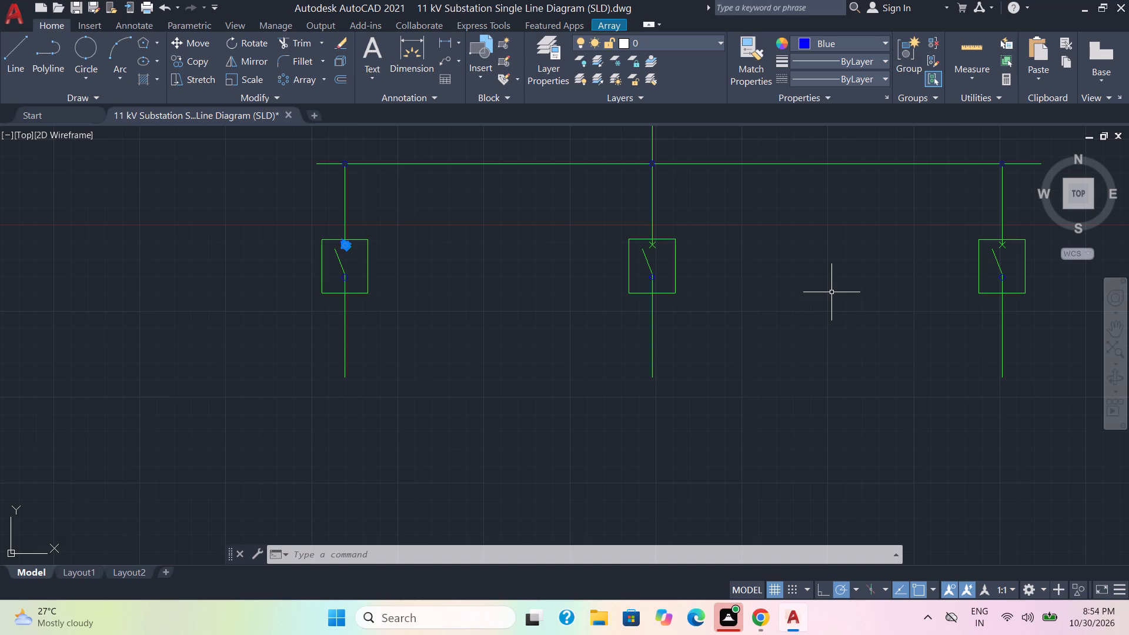
key(Escape)
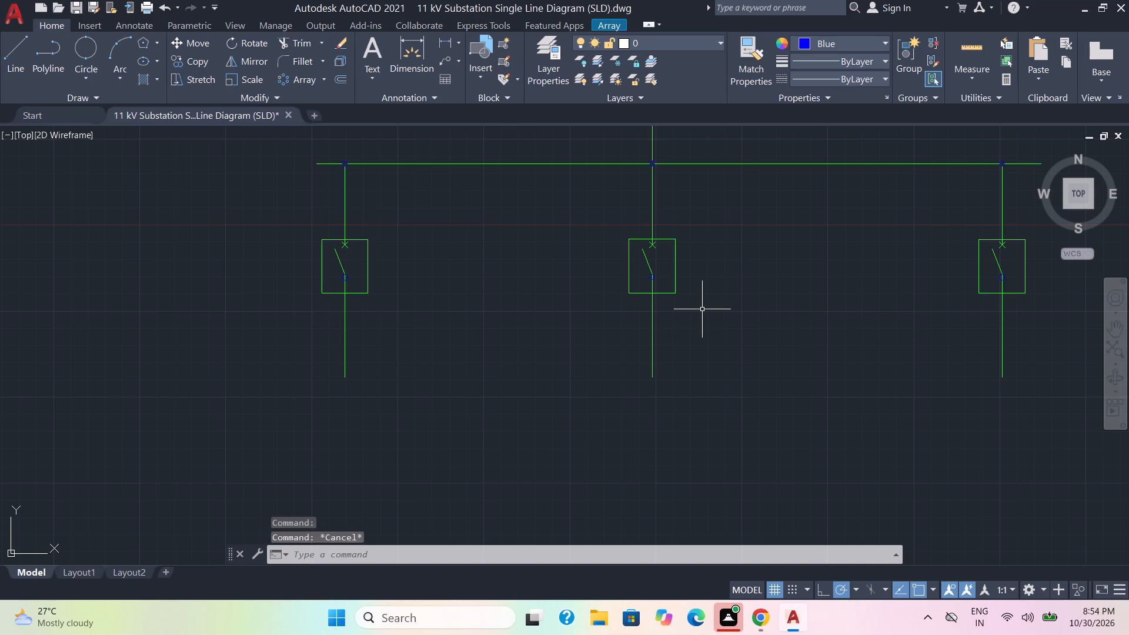
Delete the X contact array from the switch box below the transformer.
middle_drag(851, 272, 727, 554)
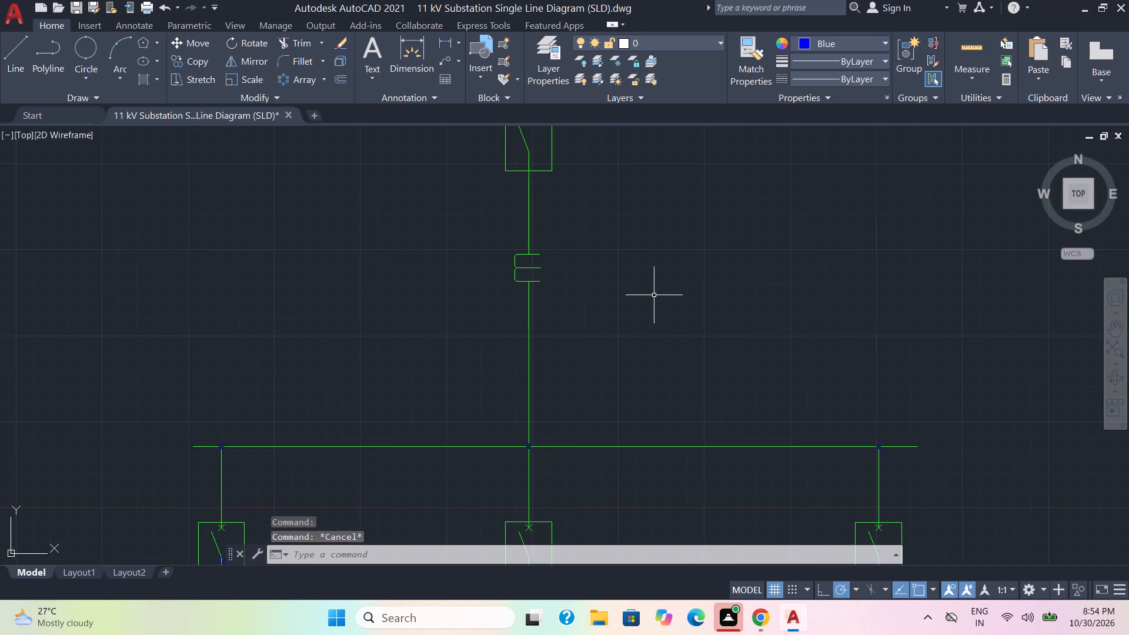
scroll(654, 293, down, 1)
middle_drag(653, 295, 684, 446)
scroll(665, 386, up, 3)
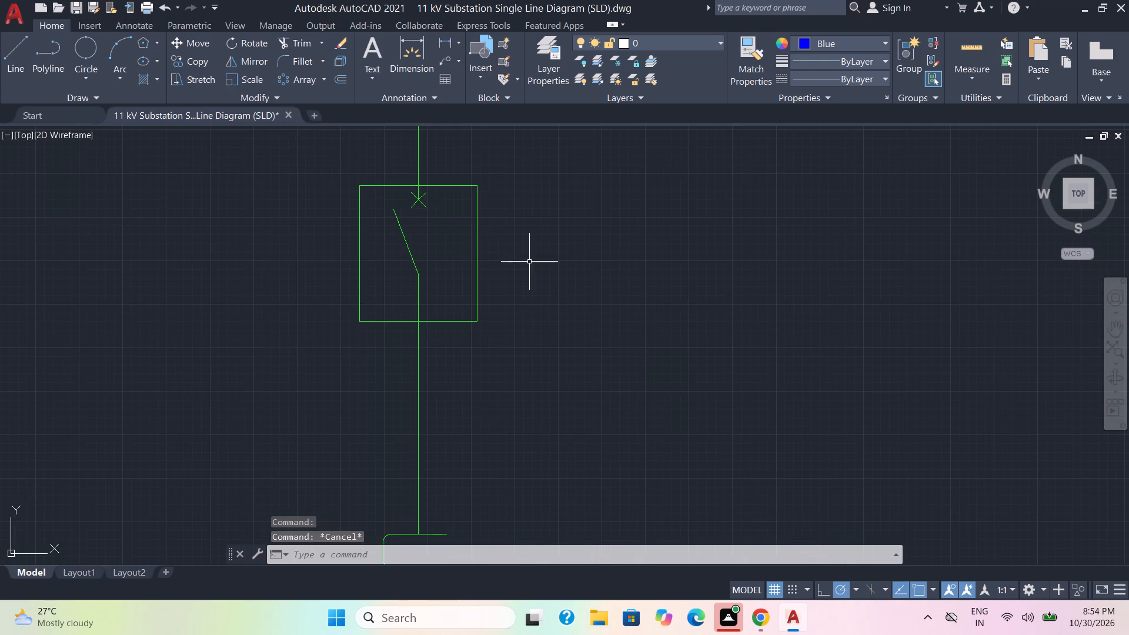
click(423, 208)
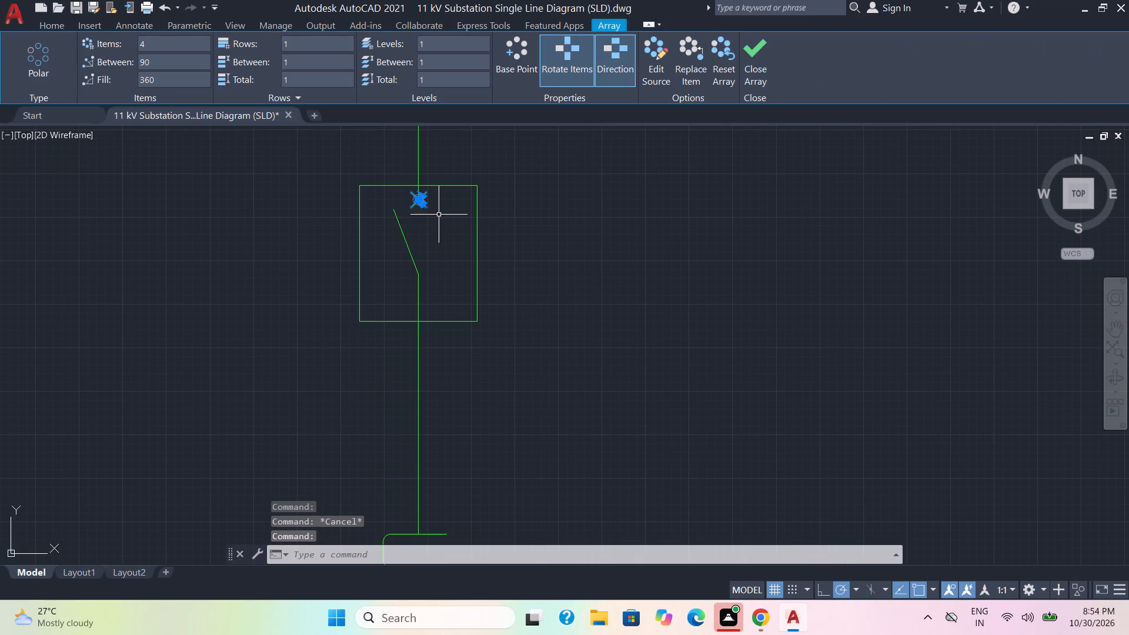
key(Escape)
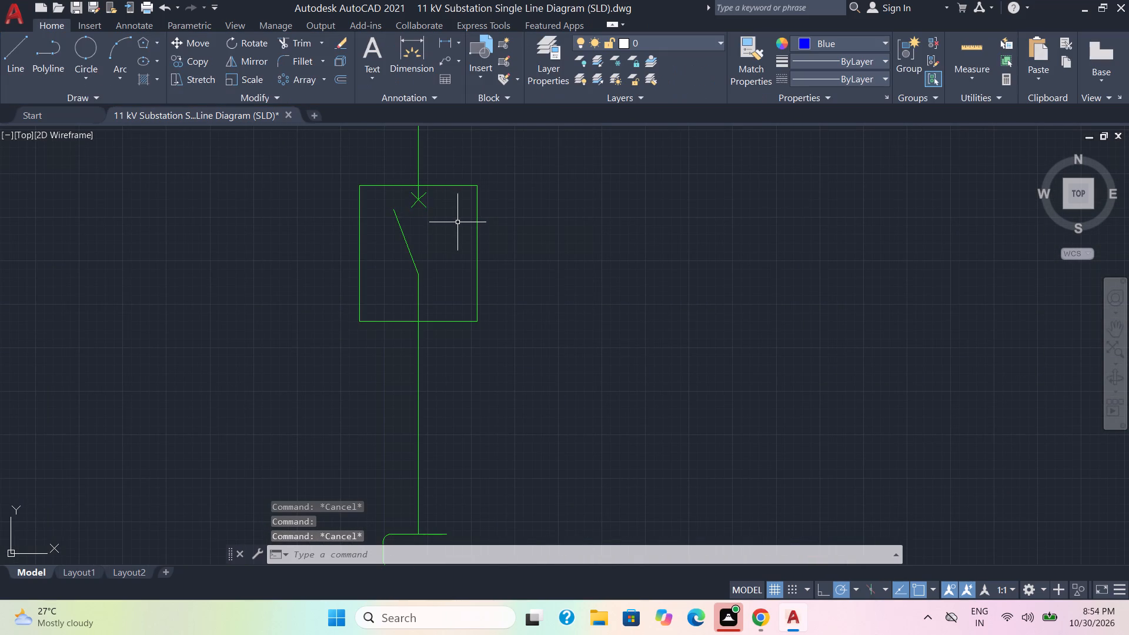
click(419, 203)
key(Delete)
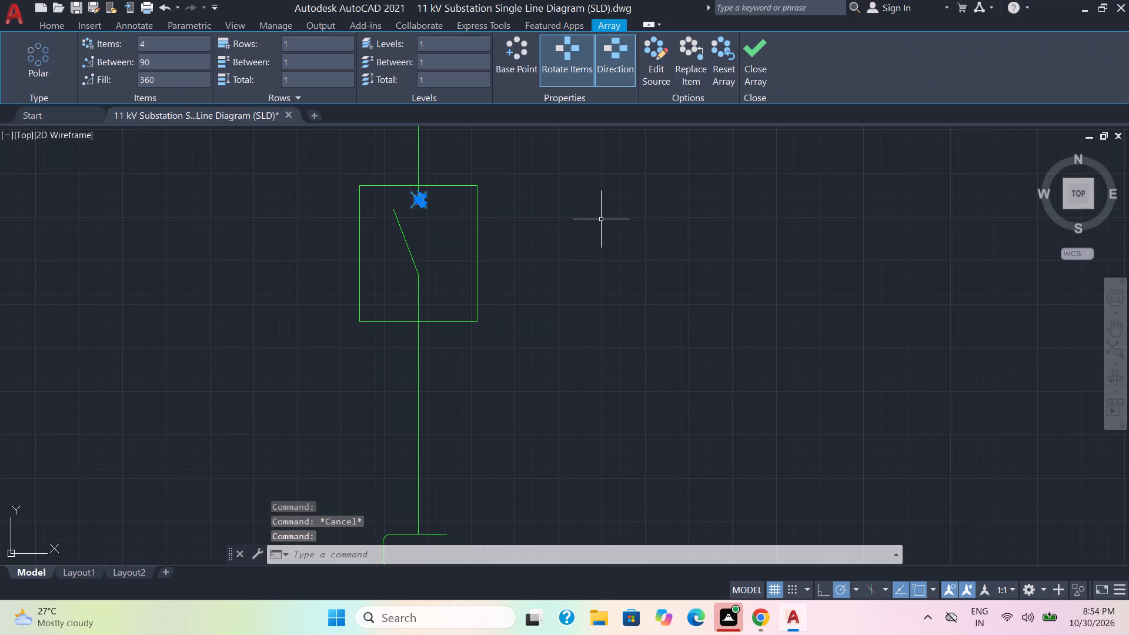
key(Delete)
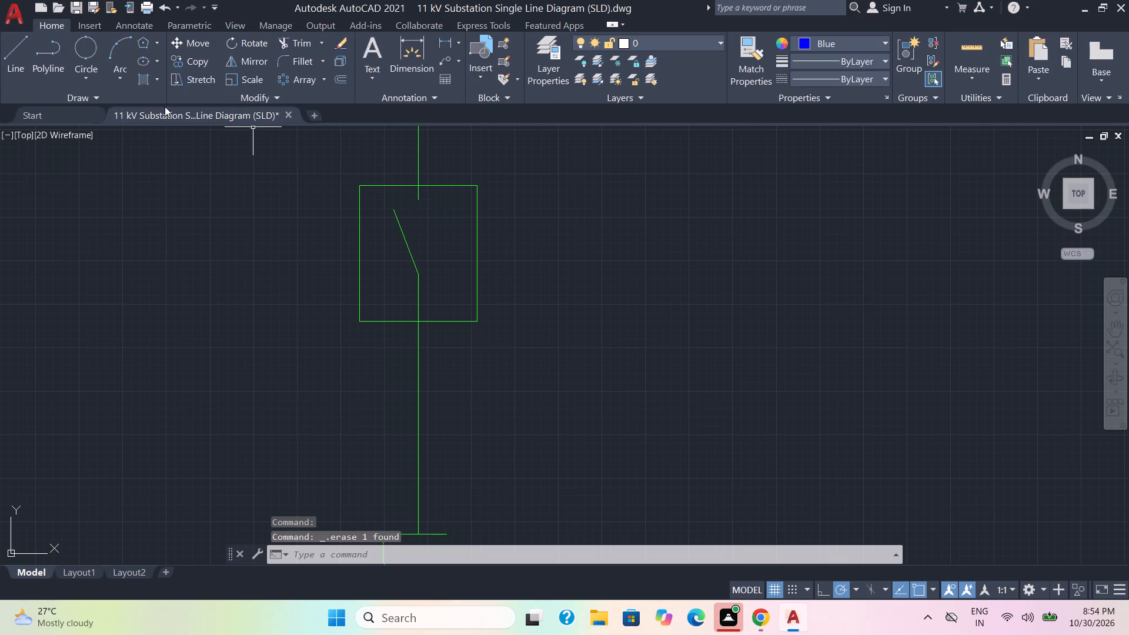
Draw a diagonal line about 1 unit long at 315° from the upper conductor's end inside the switch box below the transformer.
click(11, 60)
click(422, 199)
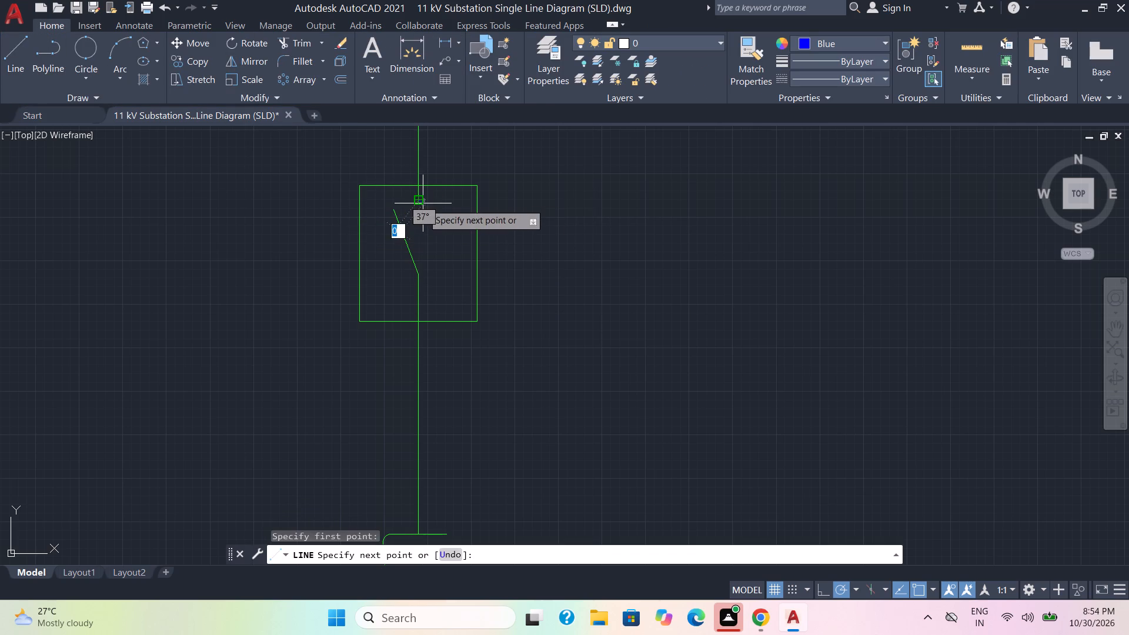
scroll(430, 209, up, 2)
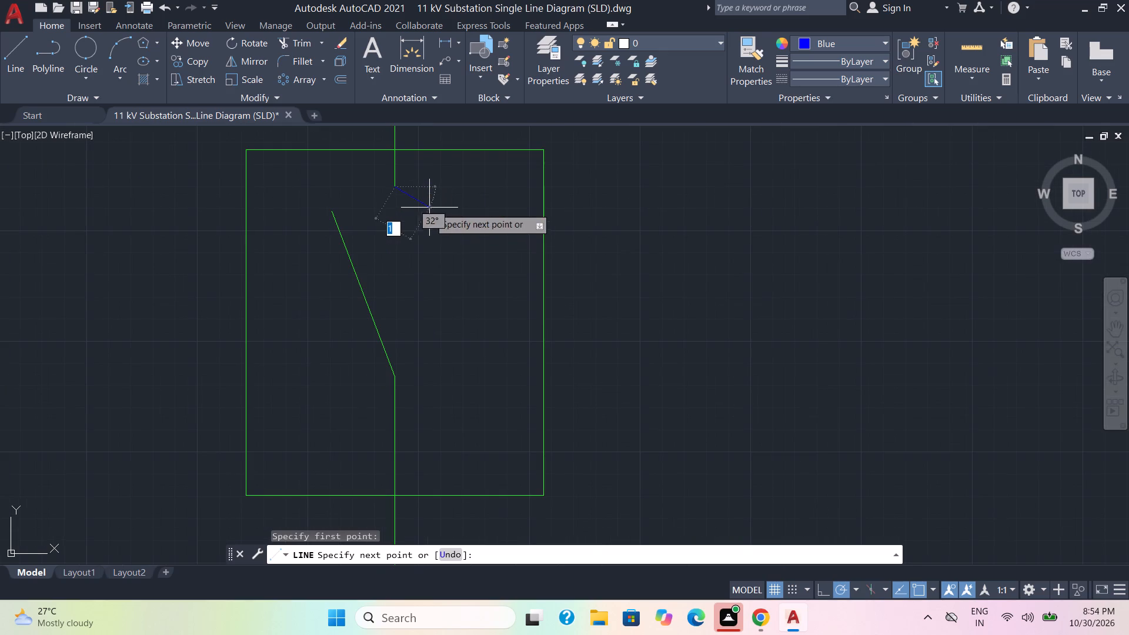
scroll(415, 213, down, 4)
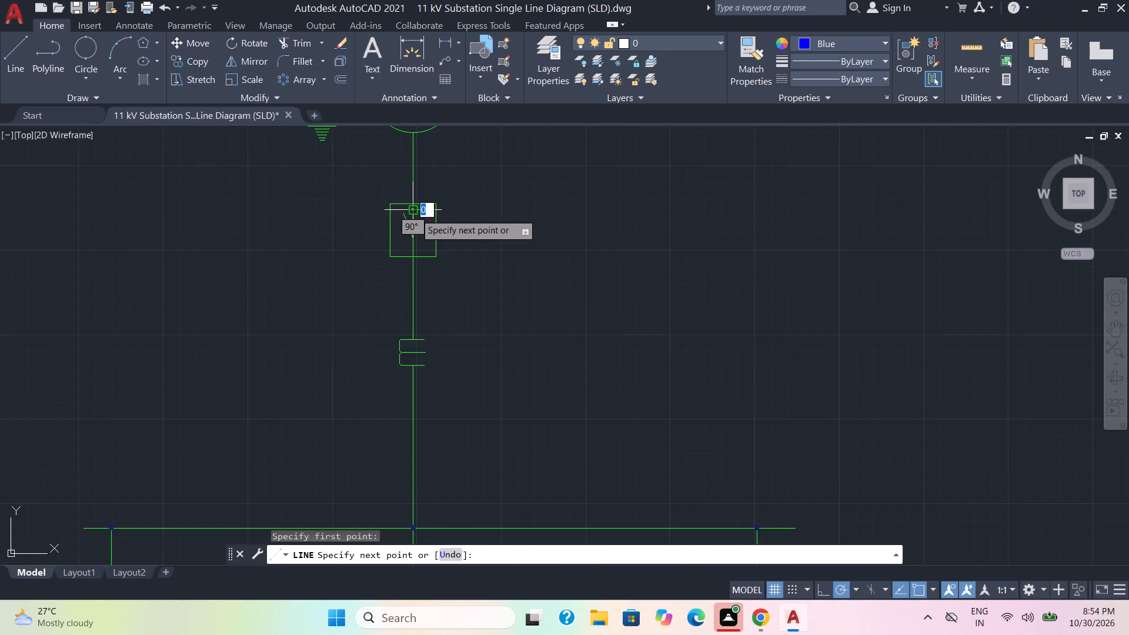
scroll(415, 213, down, 2)
scroll(415, 213, up, 3)
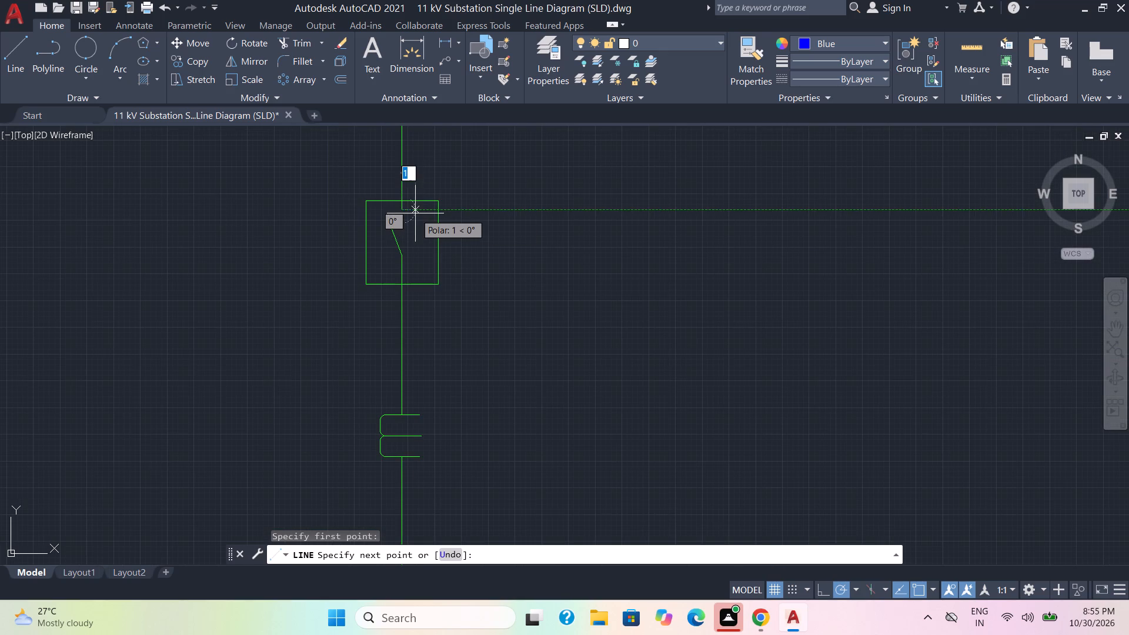
scroll(412, 220, down, 3)
scroll(412, 220, up, 3)
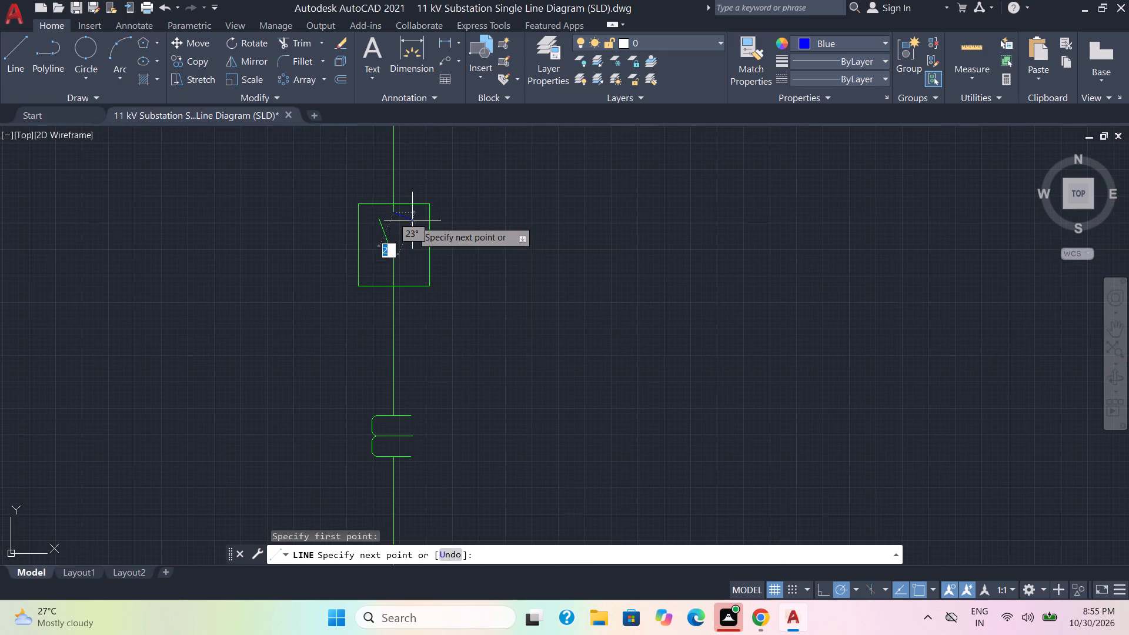
scroll(402, 219, up, 2)
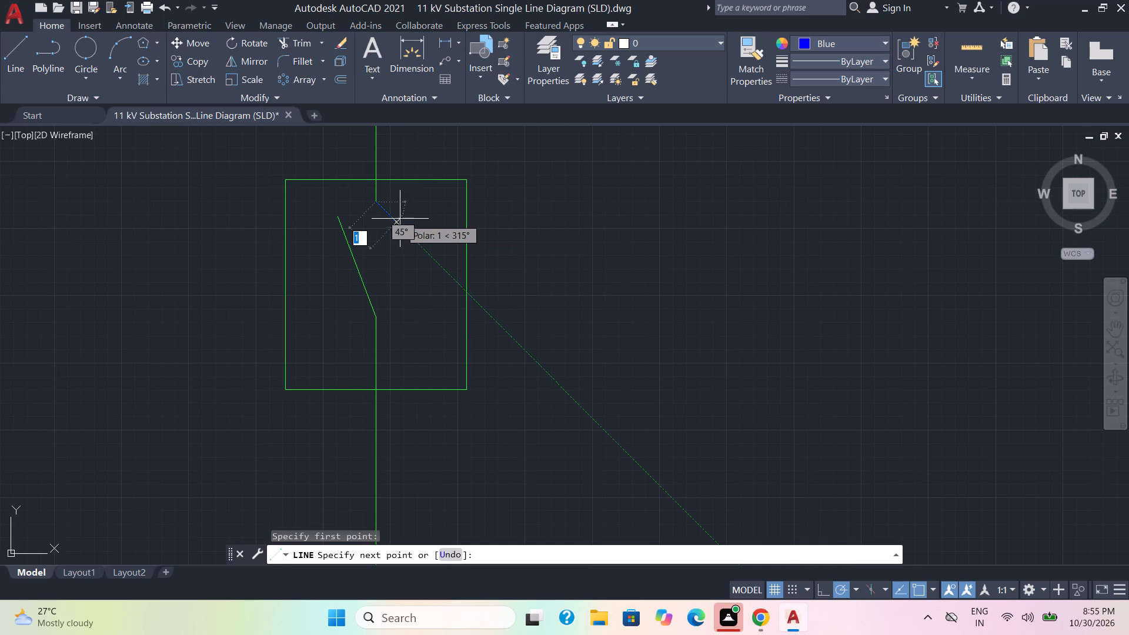
click(394, 215)
key(Escape)
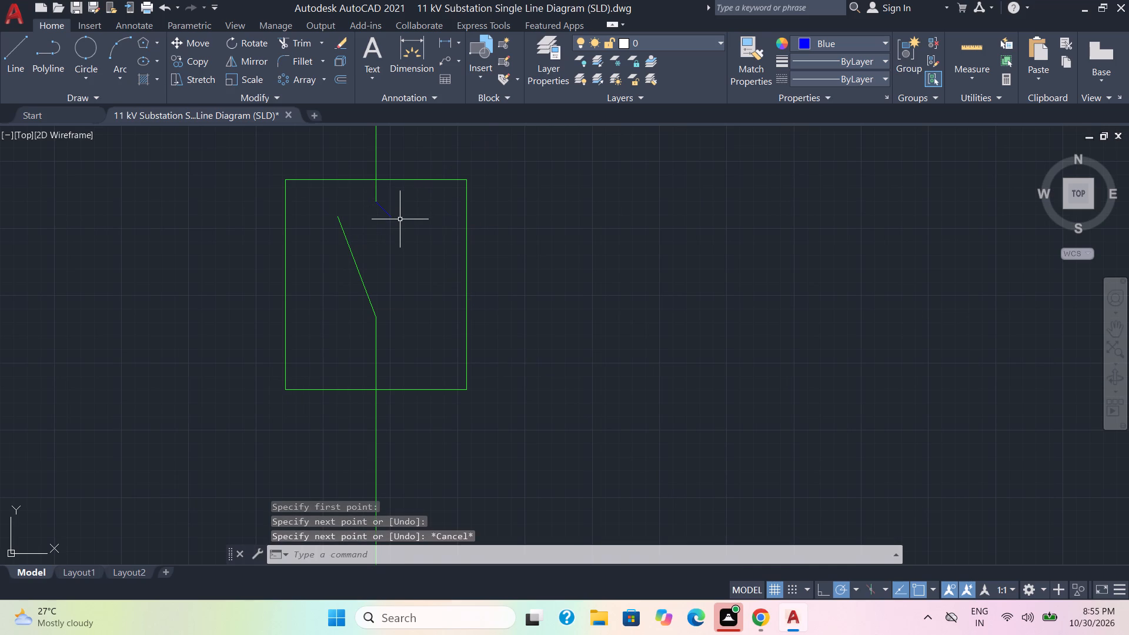
Polar-array the short diagonal line around the upper conductor's end with 4 items over 360° to form the X contact.
click(400, 220)
click(385, 216)
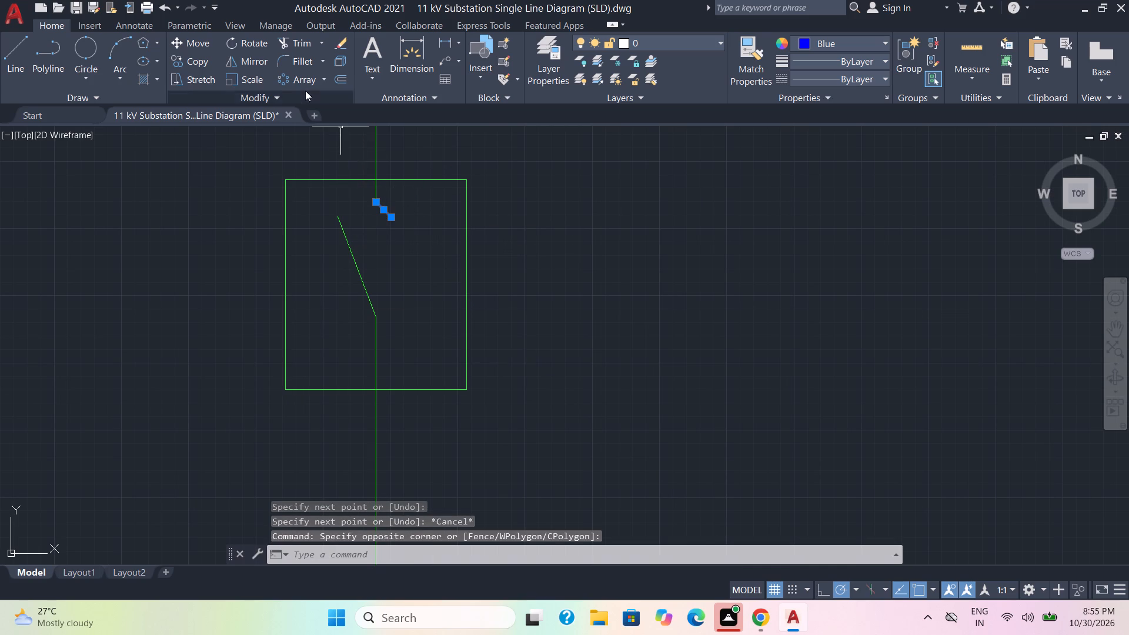
click(295, 81)
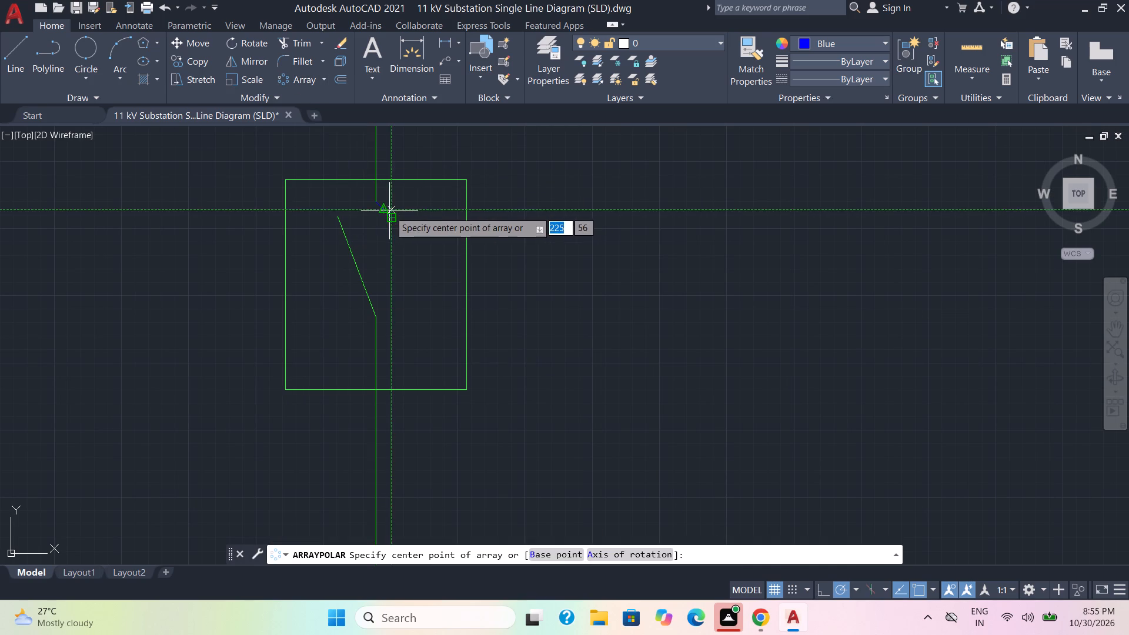
click(377, 200)
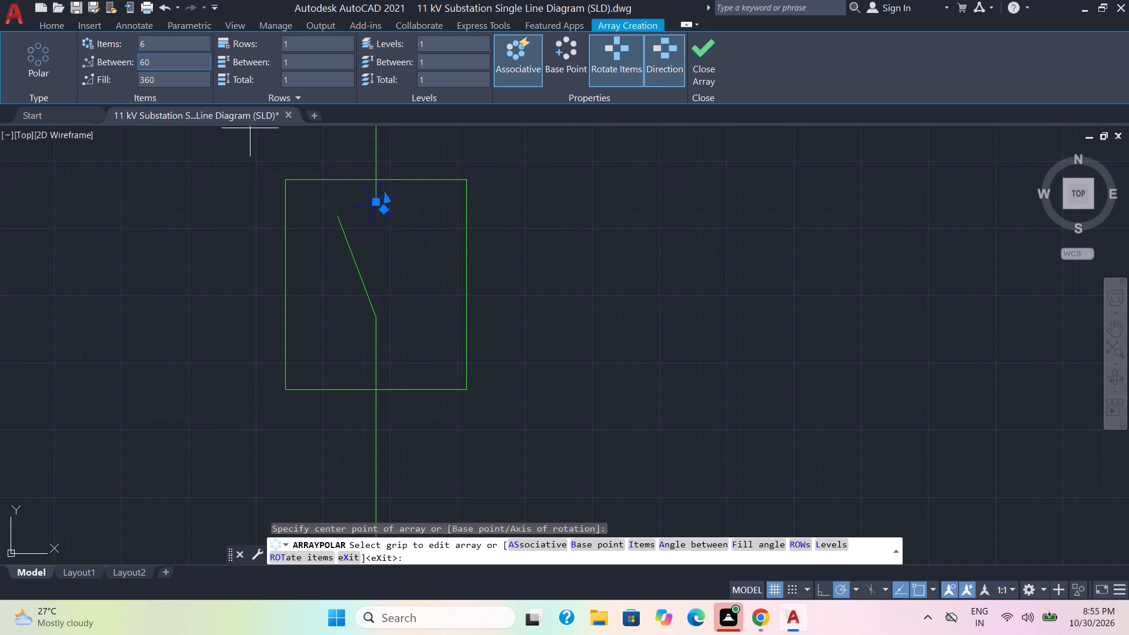
drag(183, 45, 98, 45)
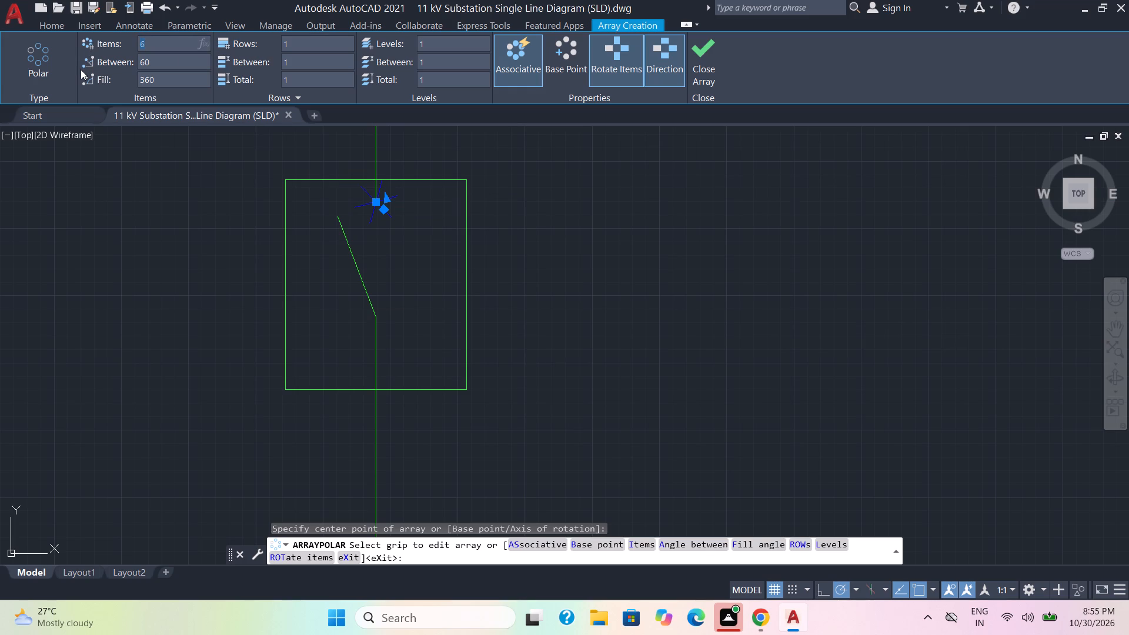
key(4)
key(Return)
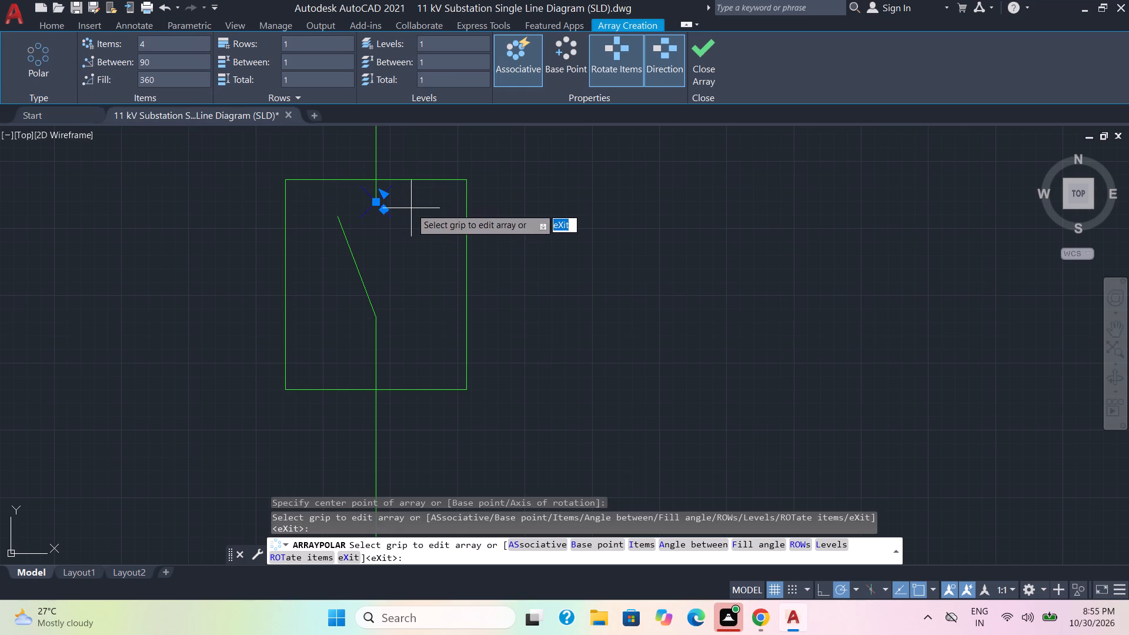
key(Escape)
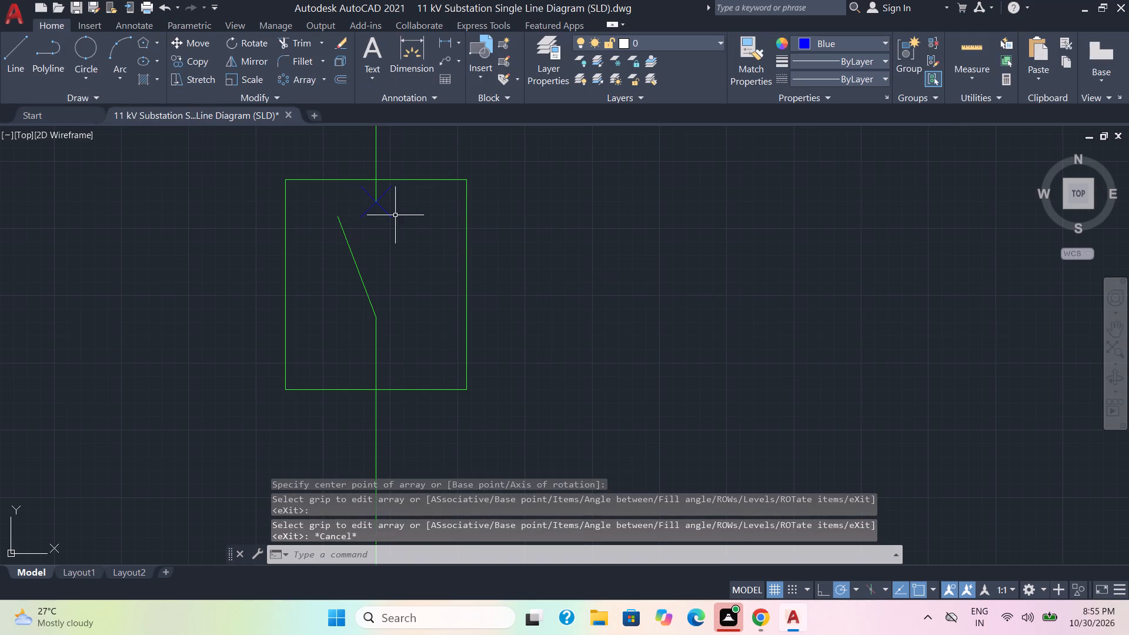
Copy the blue X contact by its centre onto the upper contact points of the three outgoing feeder switches.
click(398, 225)
click(362, 212)
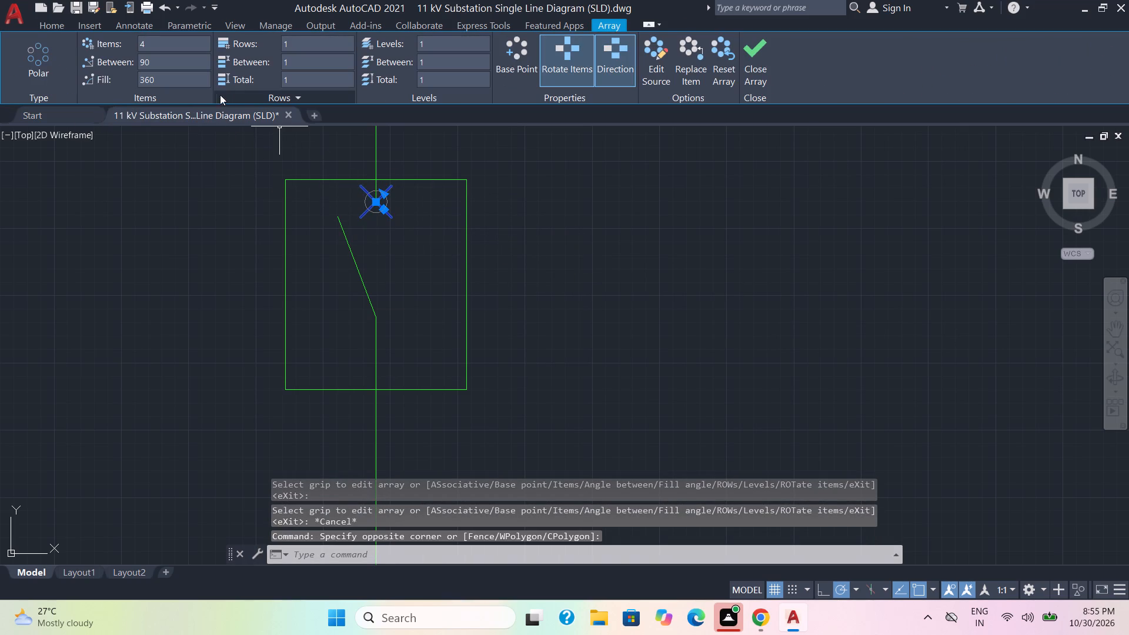
click(56, 22)
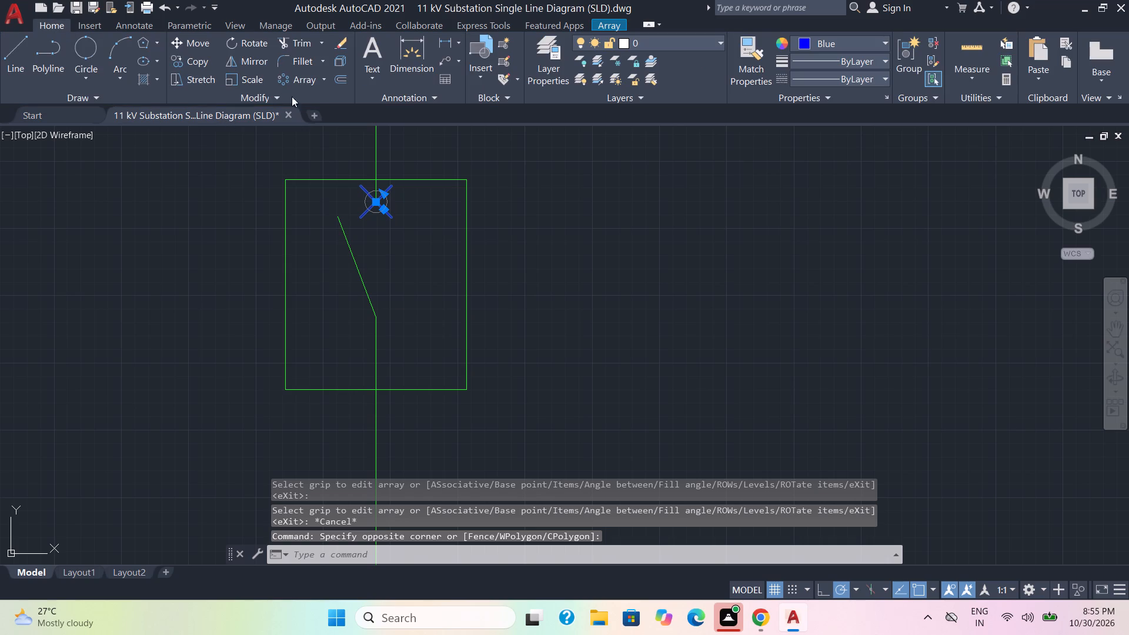
click(205, 58)
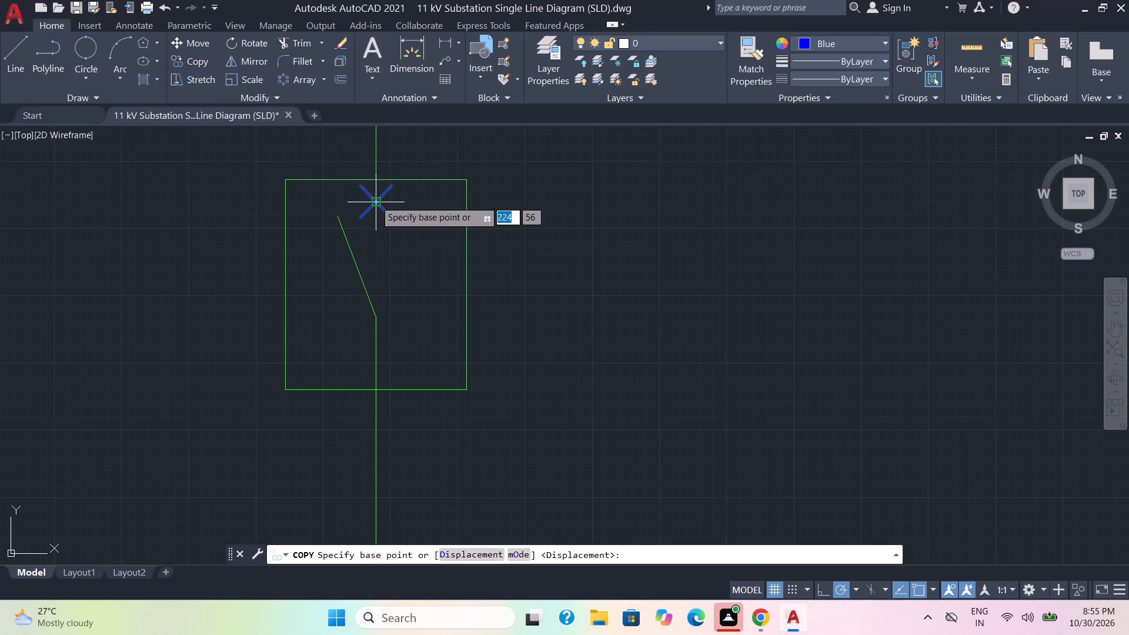
click(376, 203)
scroll(389, 300, down, 3)
scroll(309, 462, down, 1)
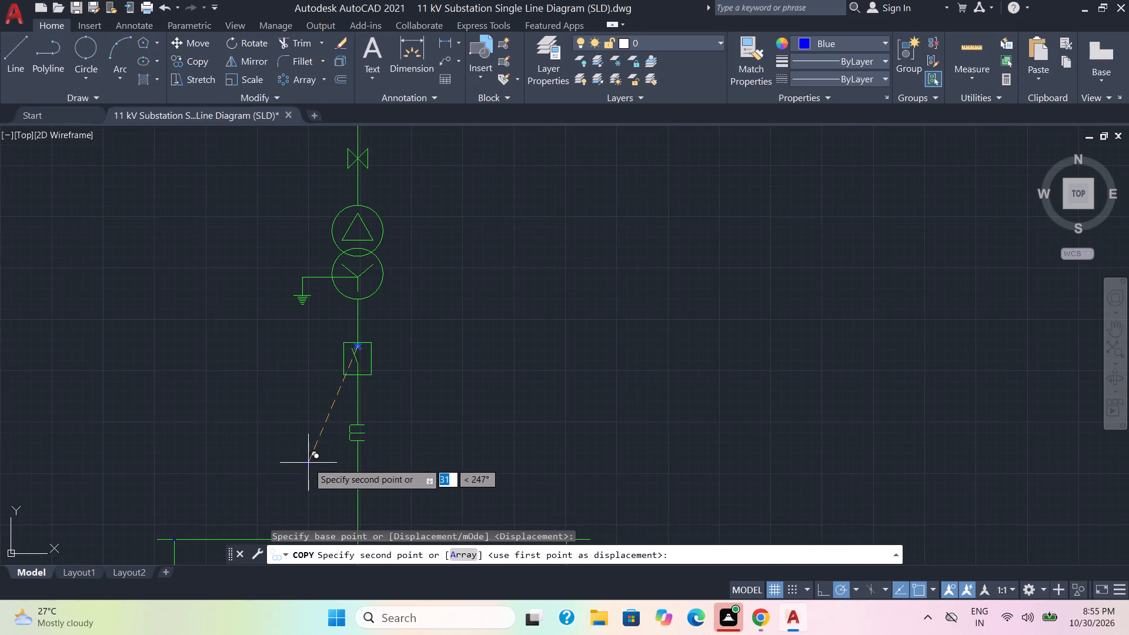
middle_drag(307, 463, 416, 153)
scroll(299, 286, up, 3)
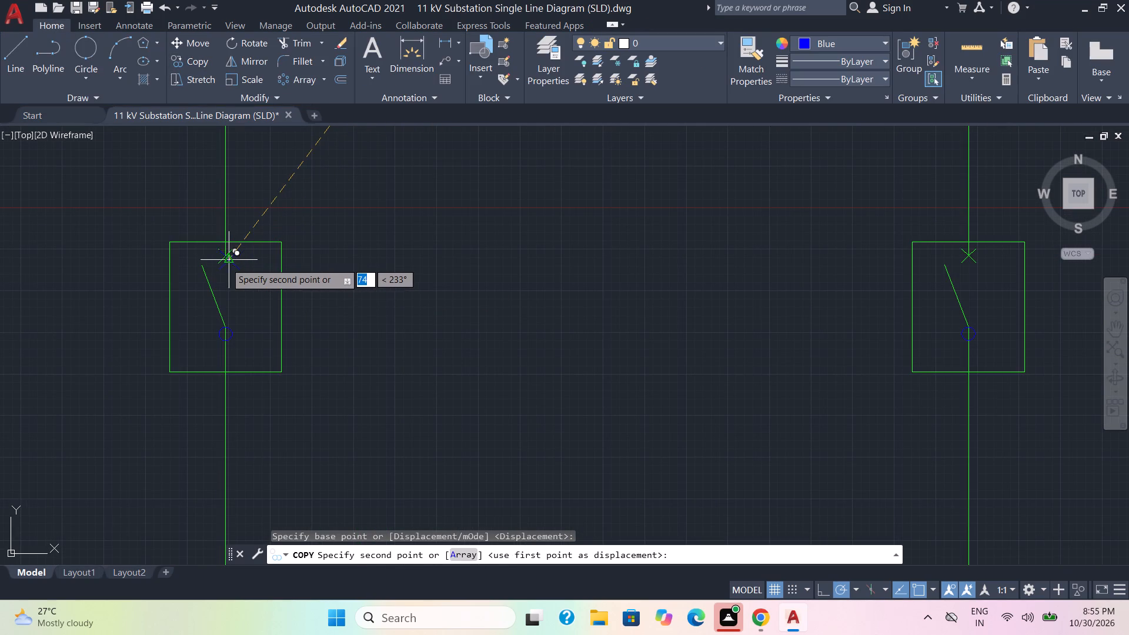
scroll(219, 262, up, 2)
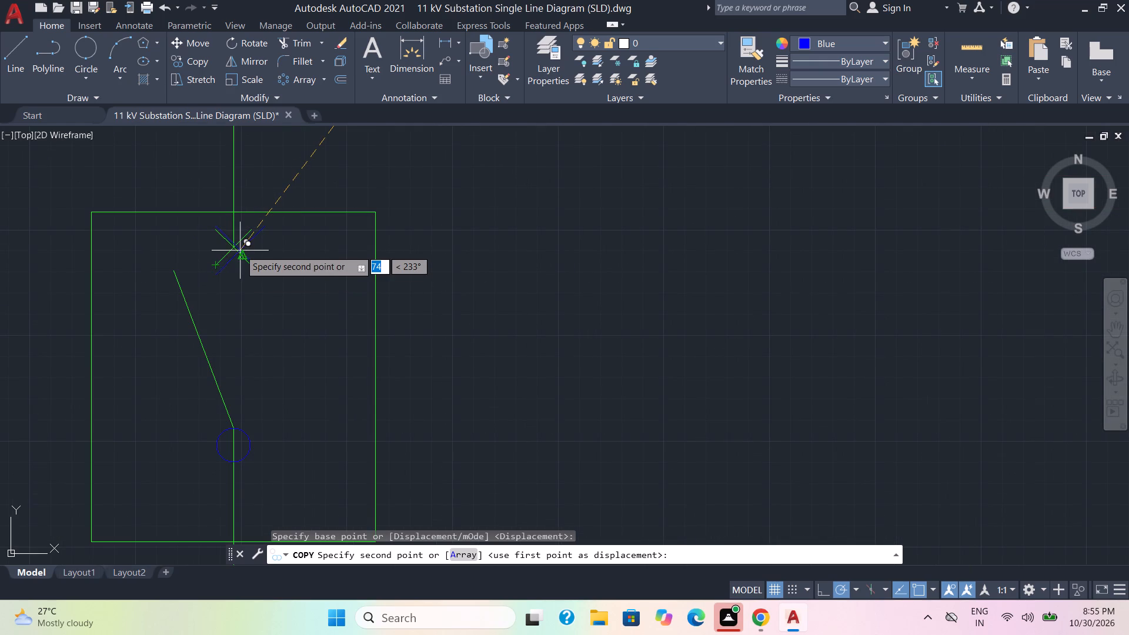
click(235, 249)
scroll(562, 342, down, 2)
scroll(625, 373, down, 1)
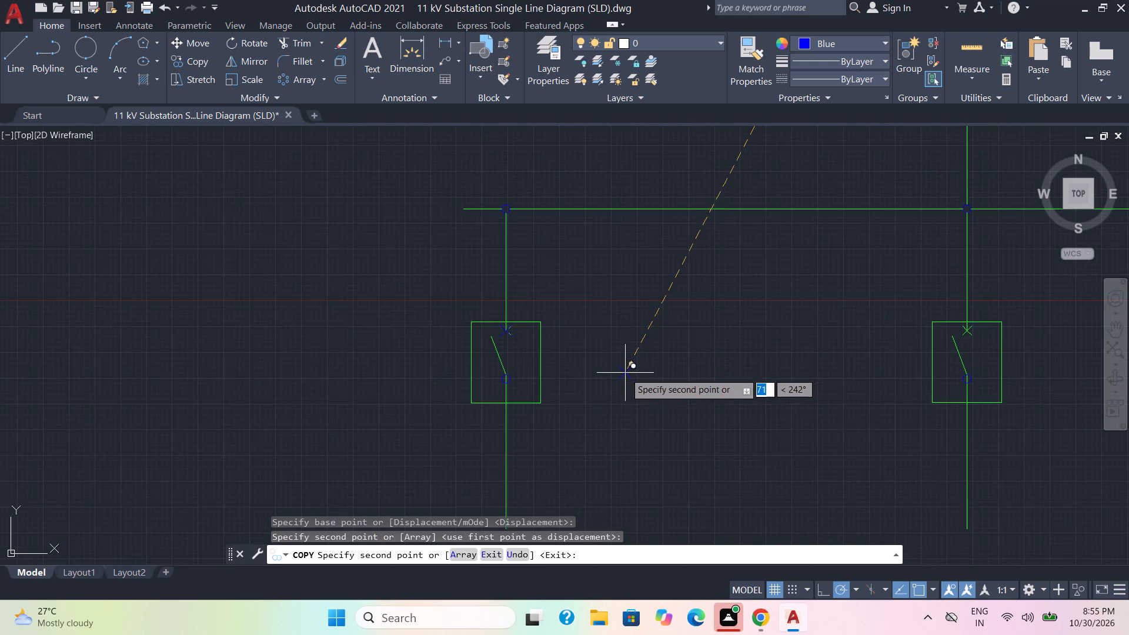
middle_drag(627, 376, 123, 324)
scroll(439, 288, up, 2)
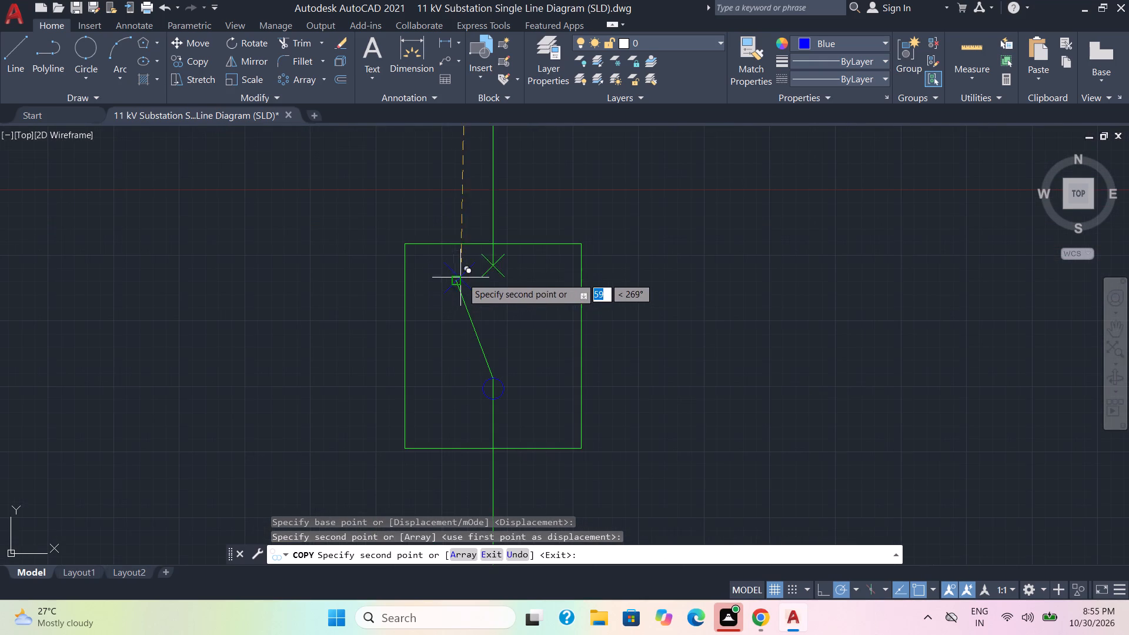
click(493, 265)
scroll(759, 357, down, 4)
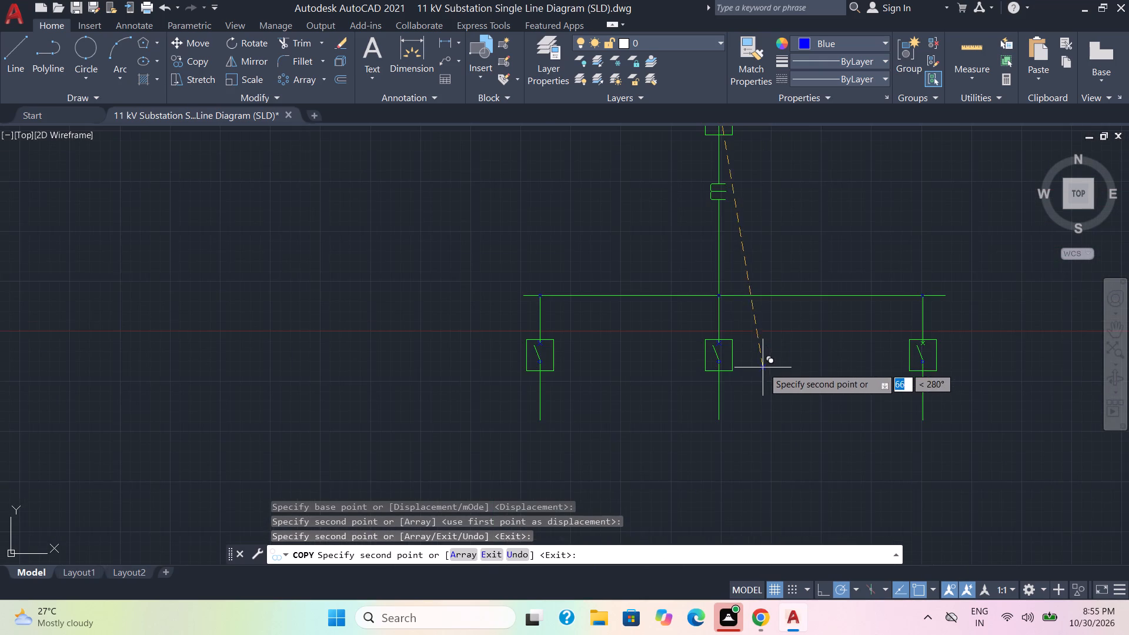
middle_drag(763, 371, 324, 392)
scroll(488, 375, up, 3)
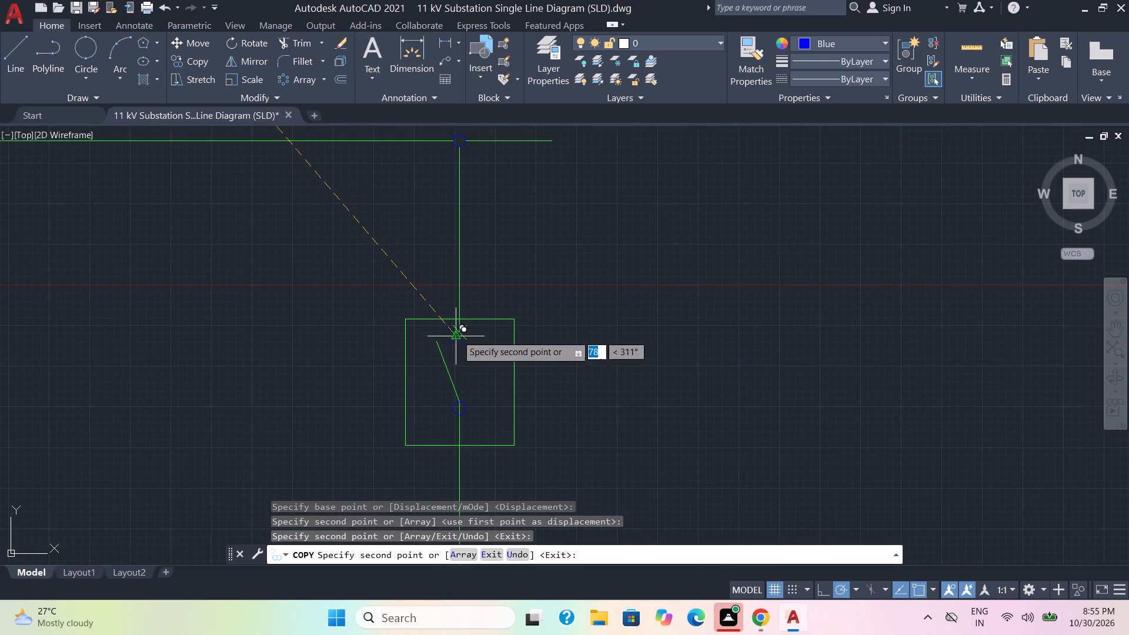
click(462, 332)
key(Escape)
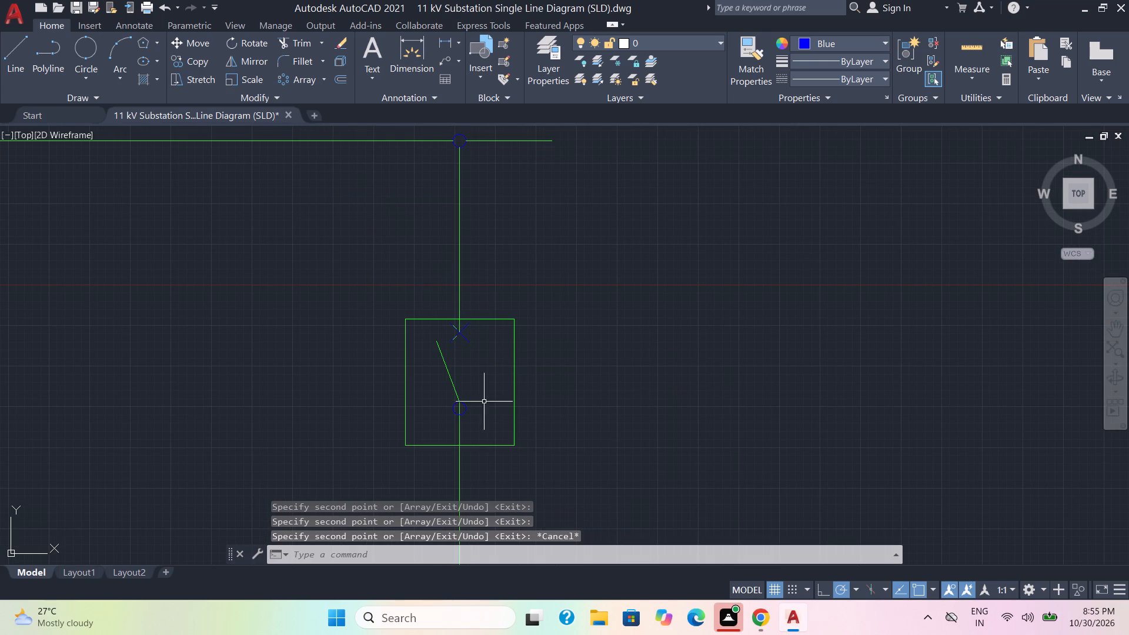
Copy the blue circle from the rightmost outgoing switch to the lower end of the blade in the switch below the transformer.
click(464, 412)
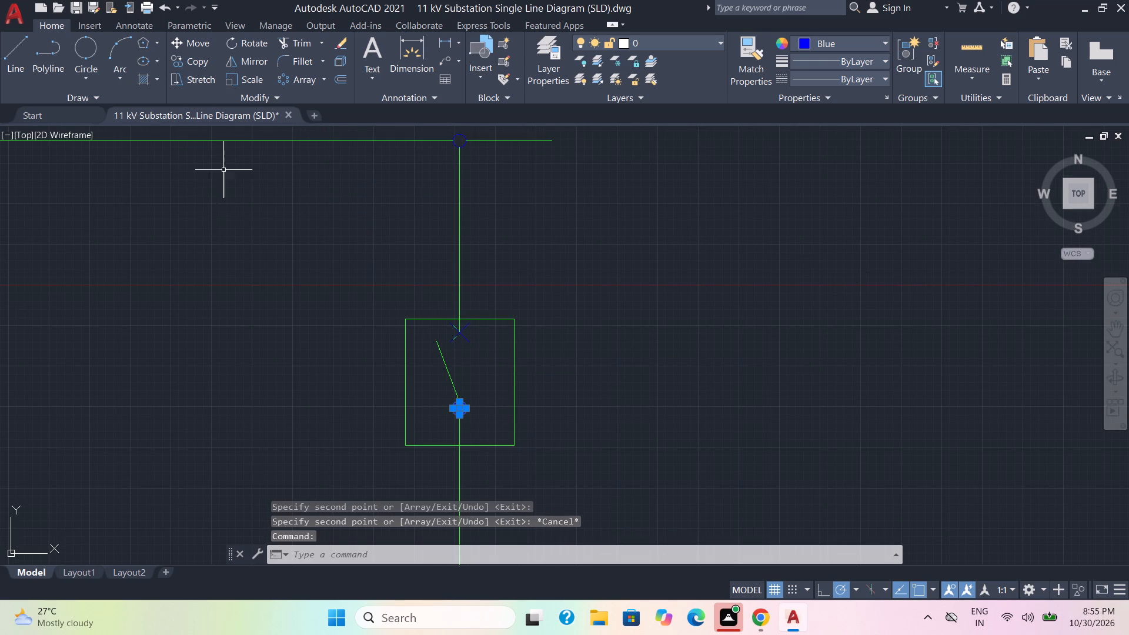
click(196, 64)
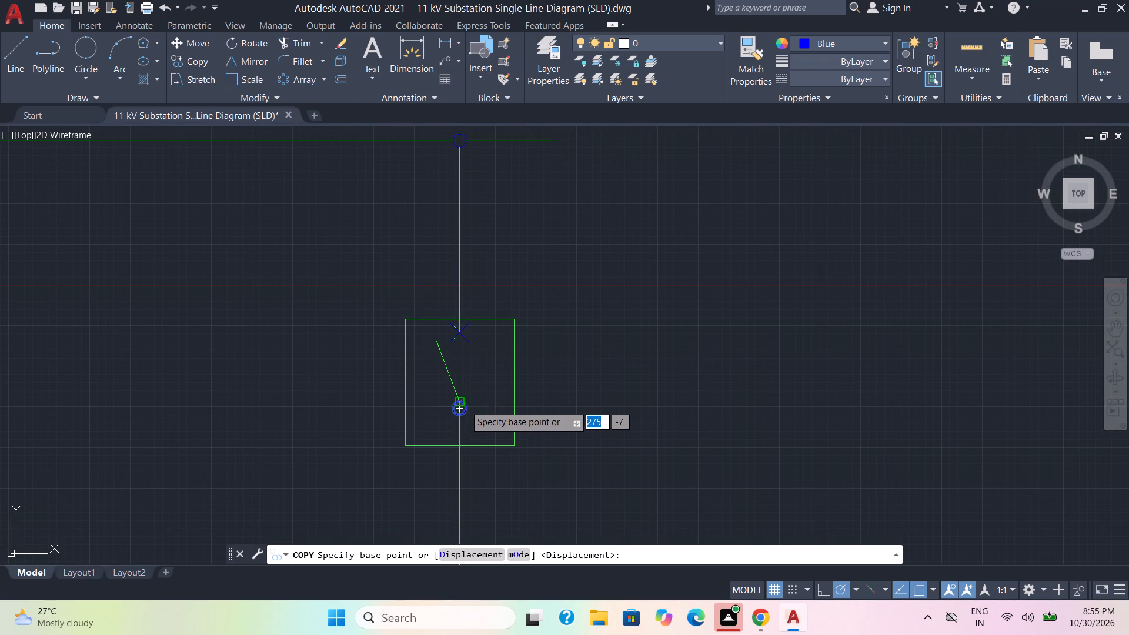
click(460, 403)
scroll(328, 304, down, 4)
middle_drag(273, 219, 401, 307)
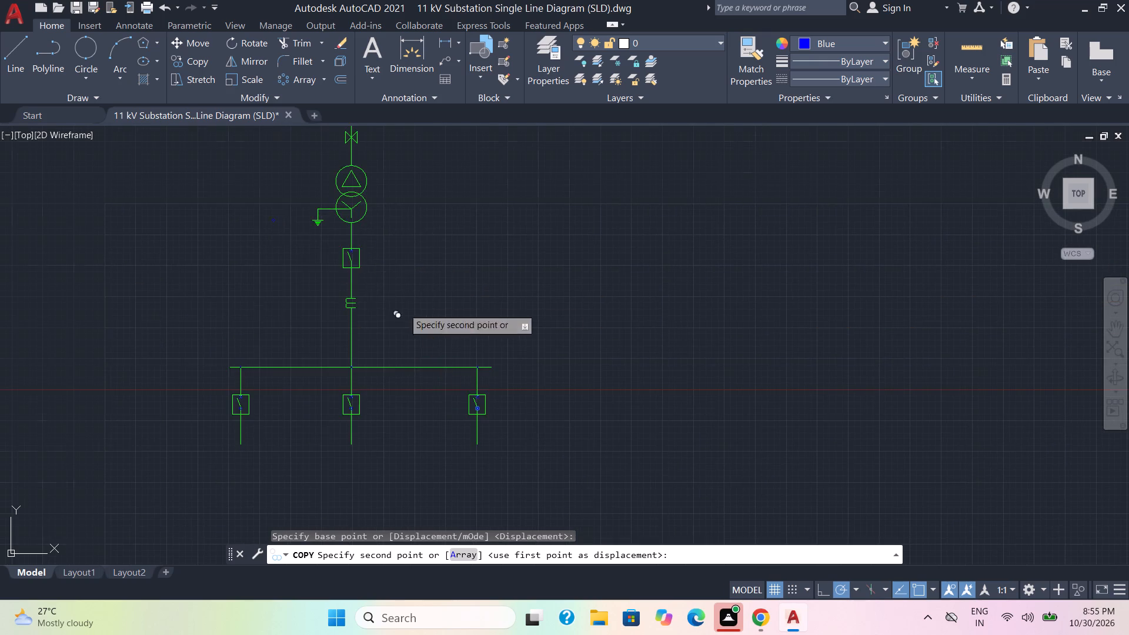
scroll(290, 229, up, 3)
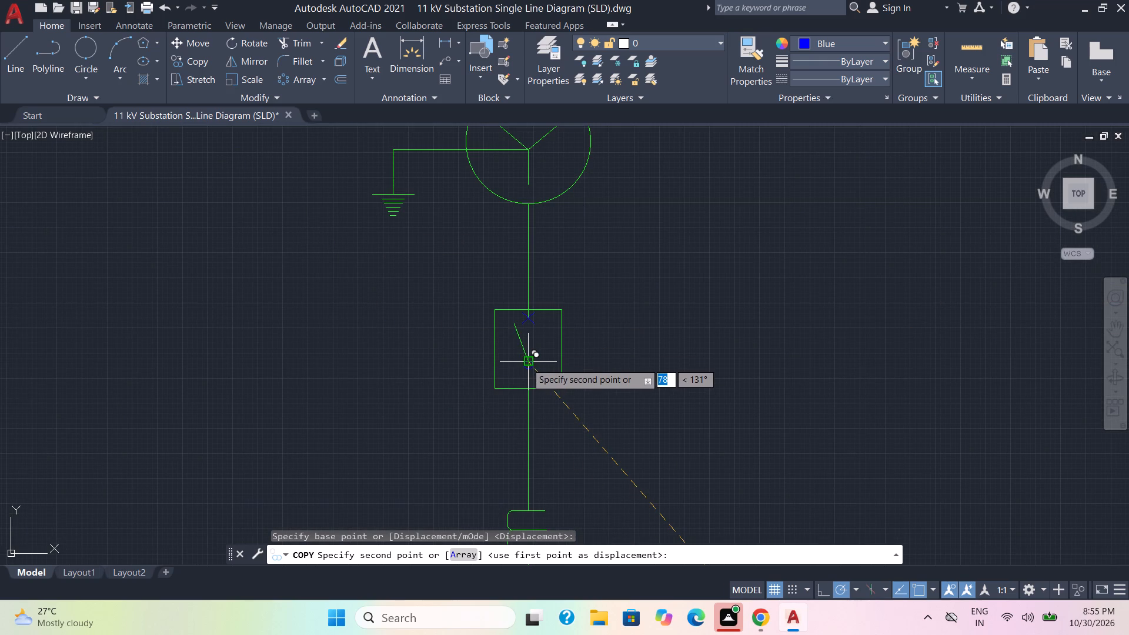
click(526, 363)
key(Escape)
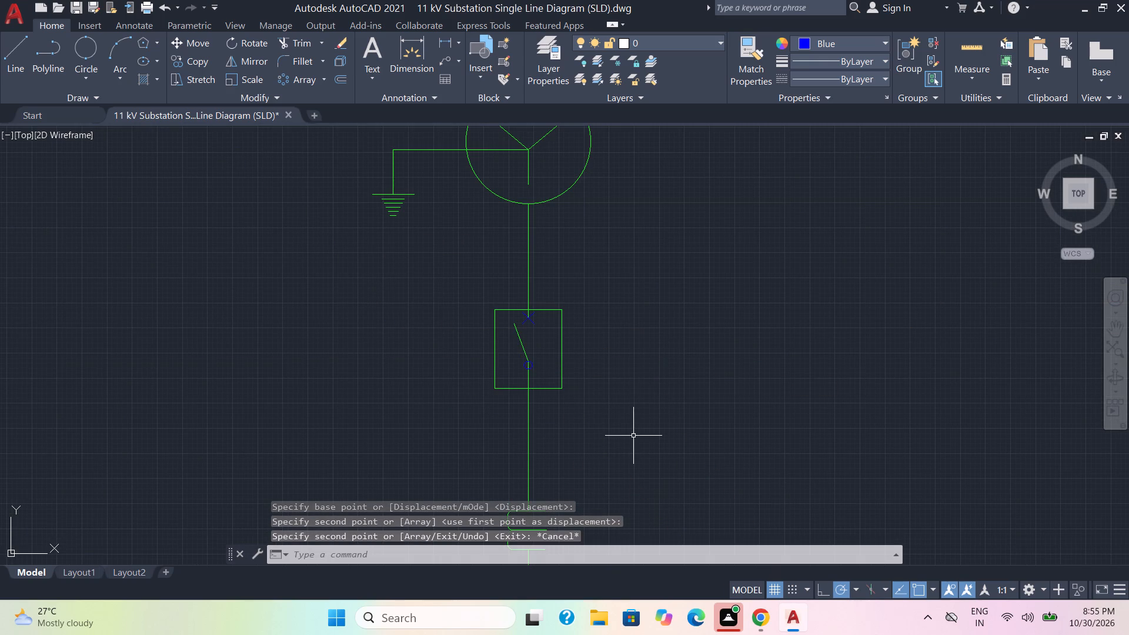
middle_drag(633, 436, 624, 163)
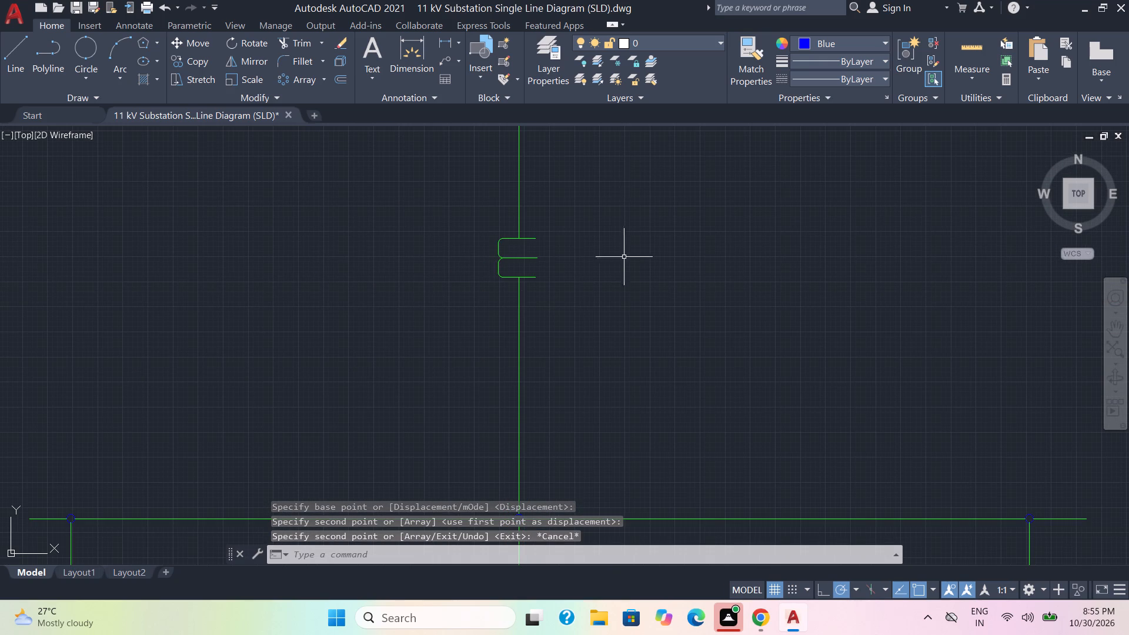
Draw a yellow rectangle about 149 by 84 units enclosing the switch below the transformer, the busbar and the three outgoing feeders.
scroll(626, 283, down, 3)
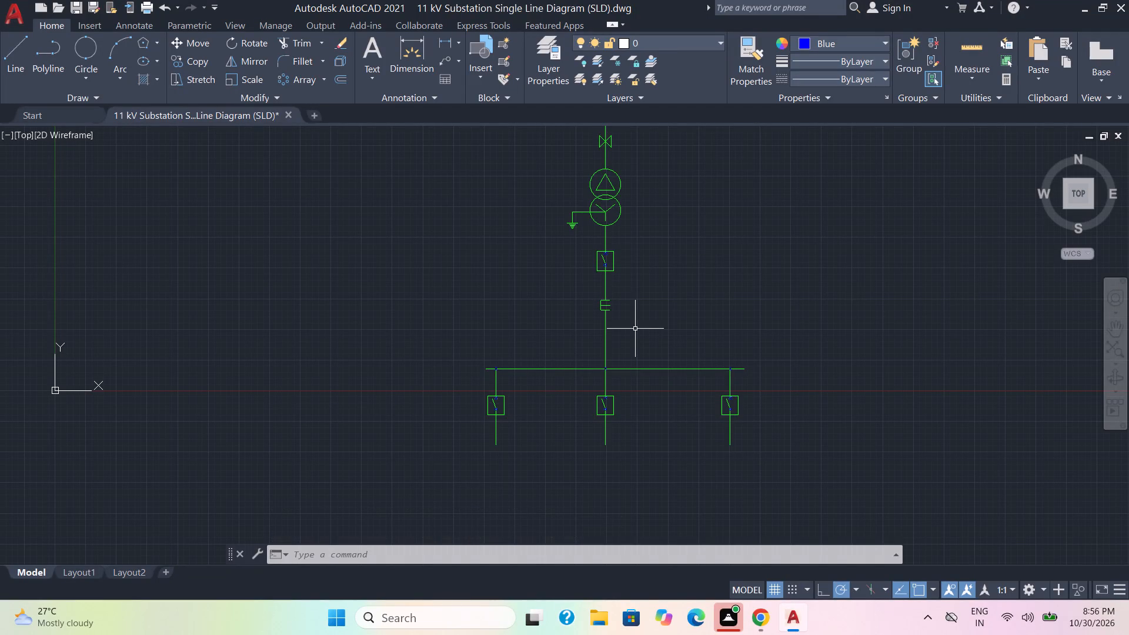
scroll(636, 336, down, 1)
middle_drag(646, 333, 594, 307)
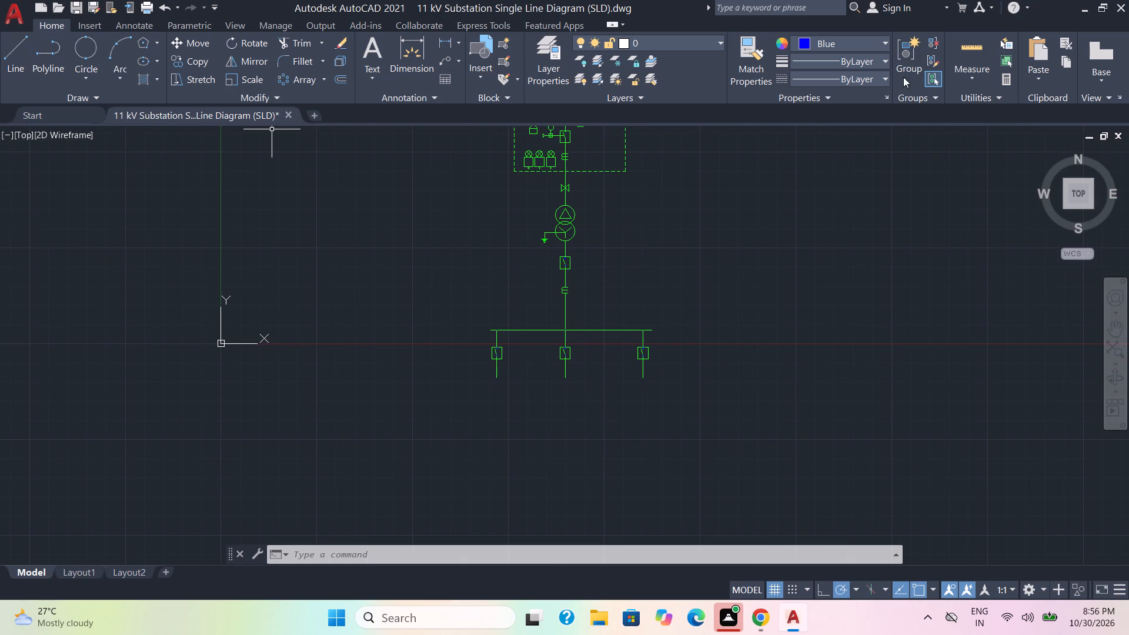
click(865, 43)
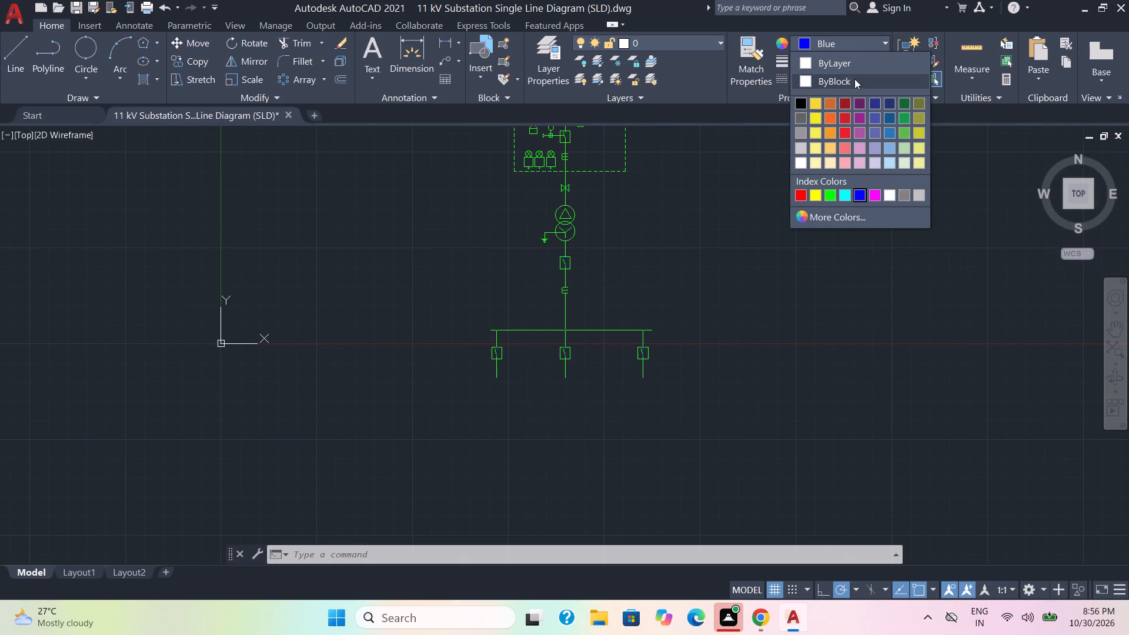
click(819, 196)
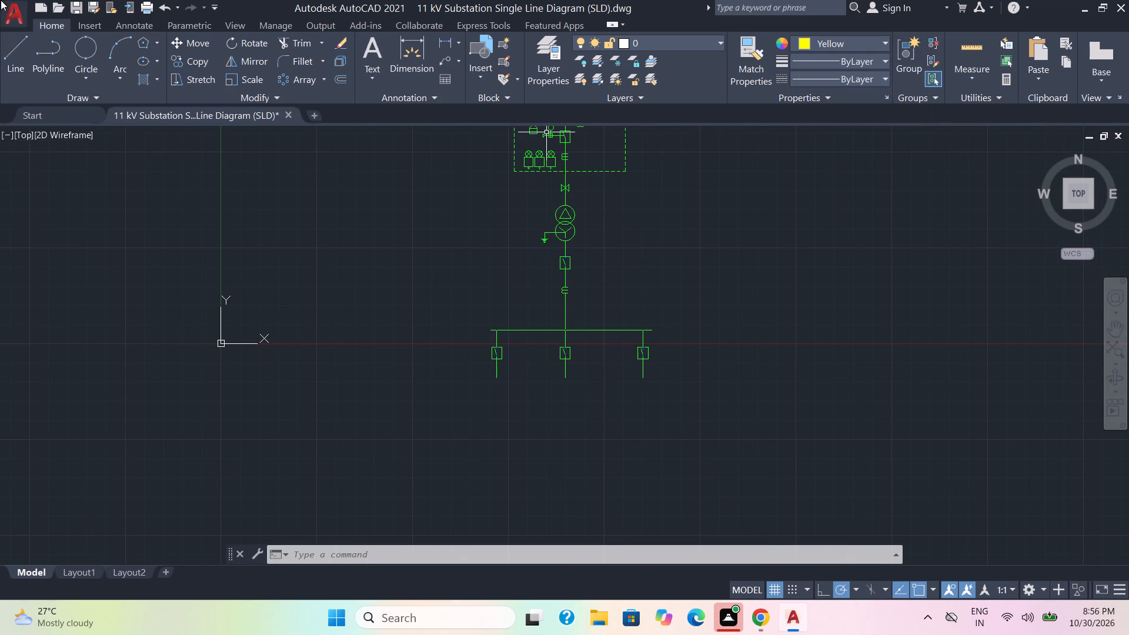
click(155, 42)
click(152, 58)
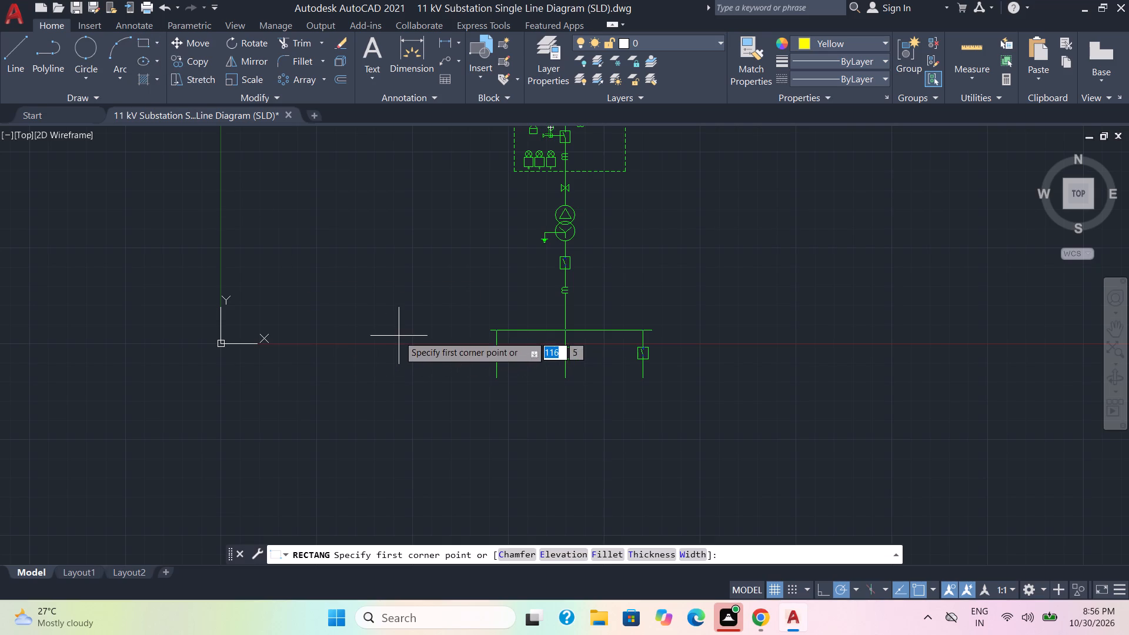
scroll(563, 257, up, 2)
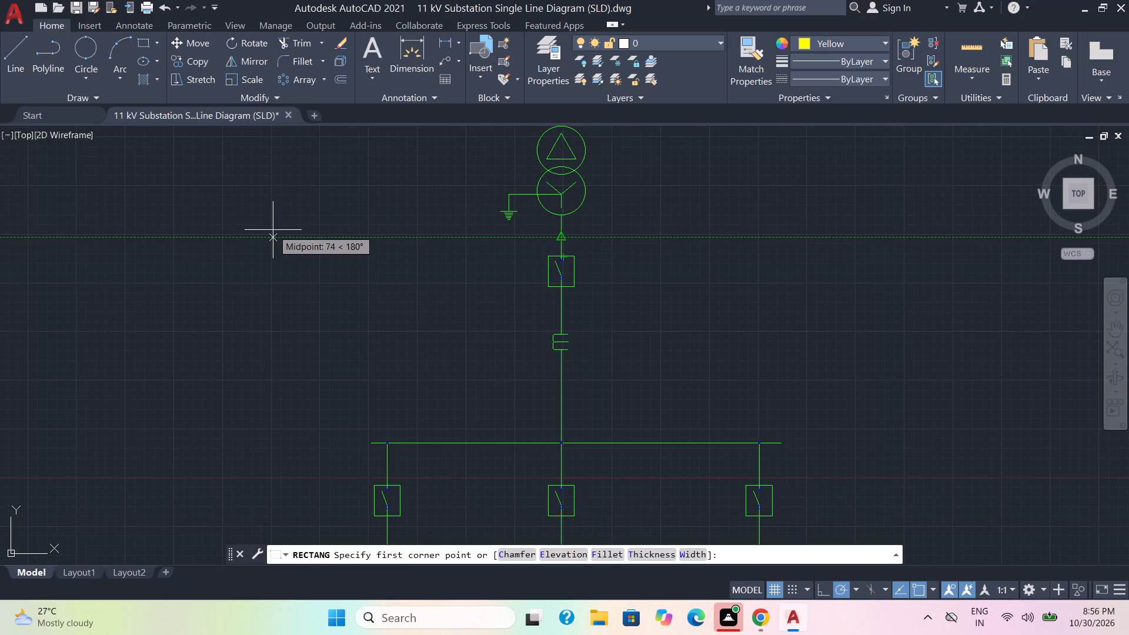
click(266, 233)
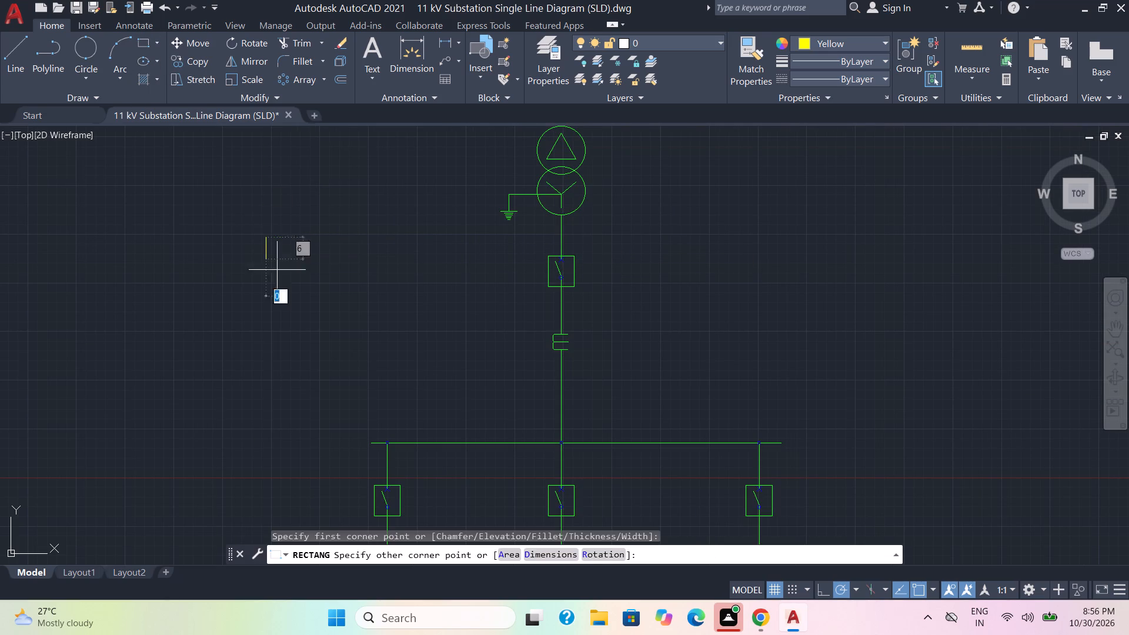
scroll(585, 452, down, 1)
middle_drag(630, 505, 629, 339)
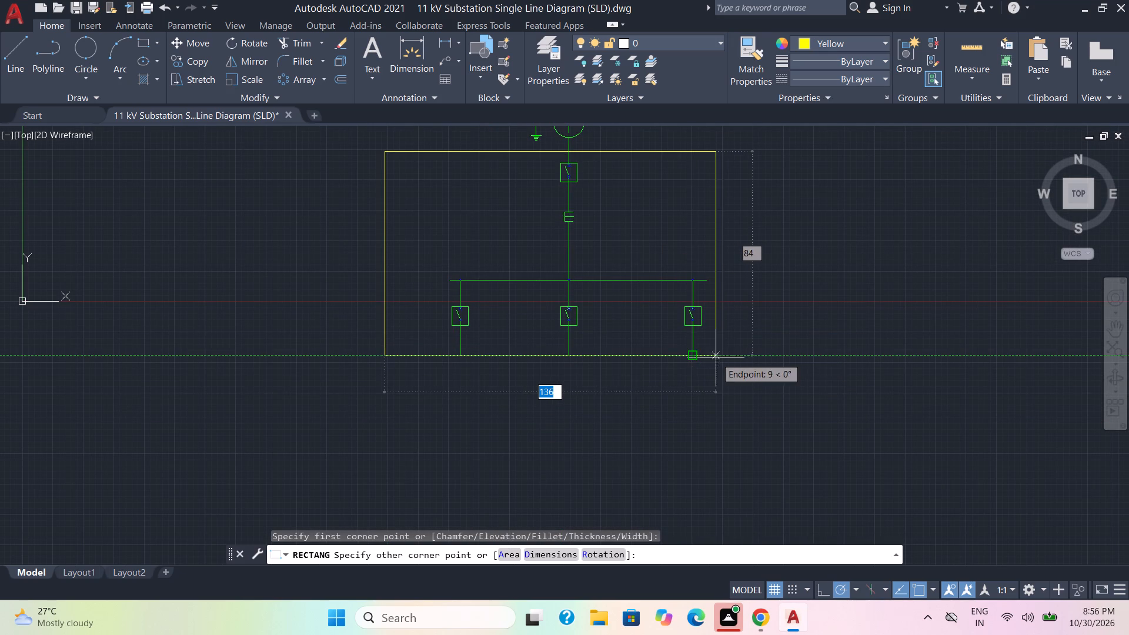
click(747, 362)
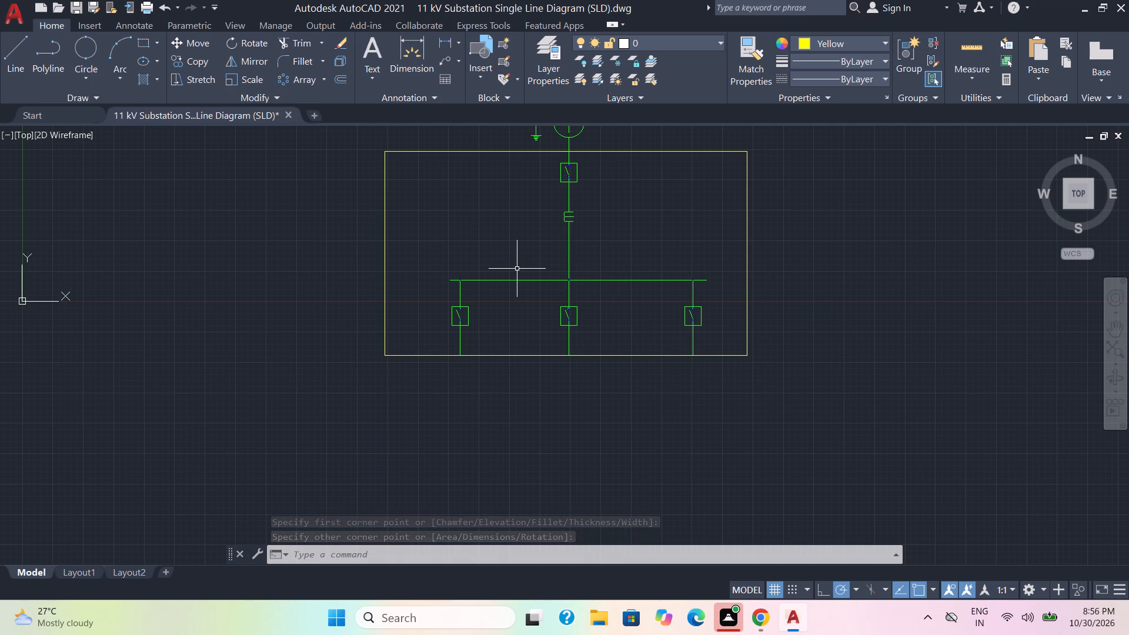
Save the drawing.
scroll(516, 268, down, 1)
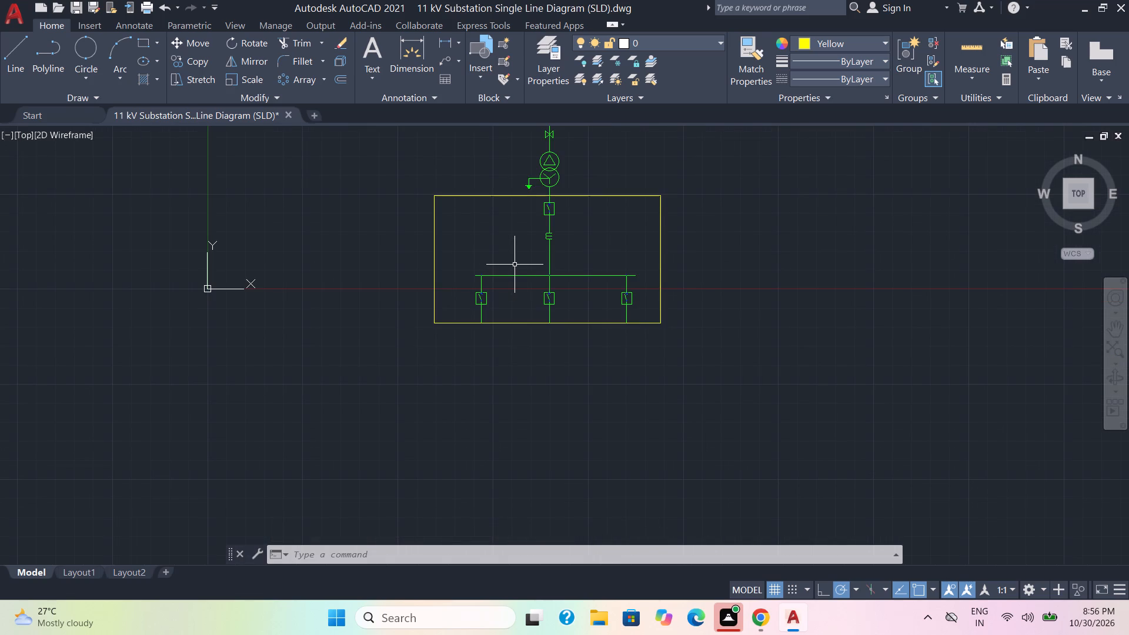
scroll(509, 263, down, 1)
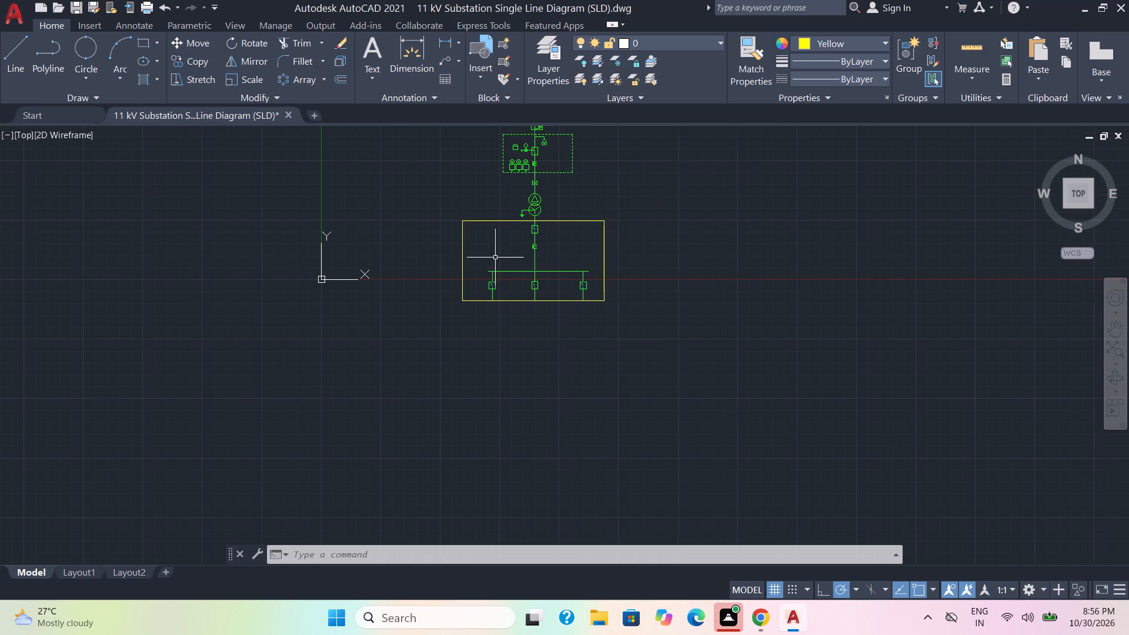
scroll(504, 249, up, 2)
middle_drag(504, 249, 490, 412)
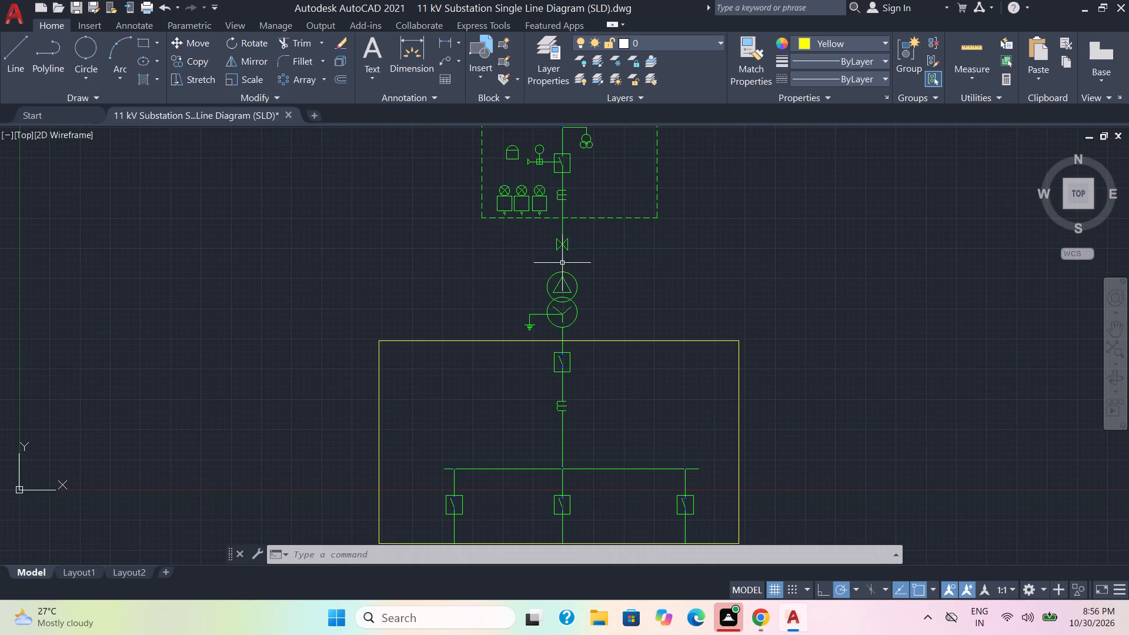
middle_drag(586, 269, 568, 476)
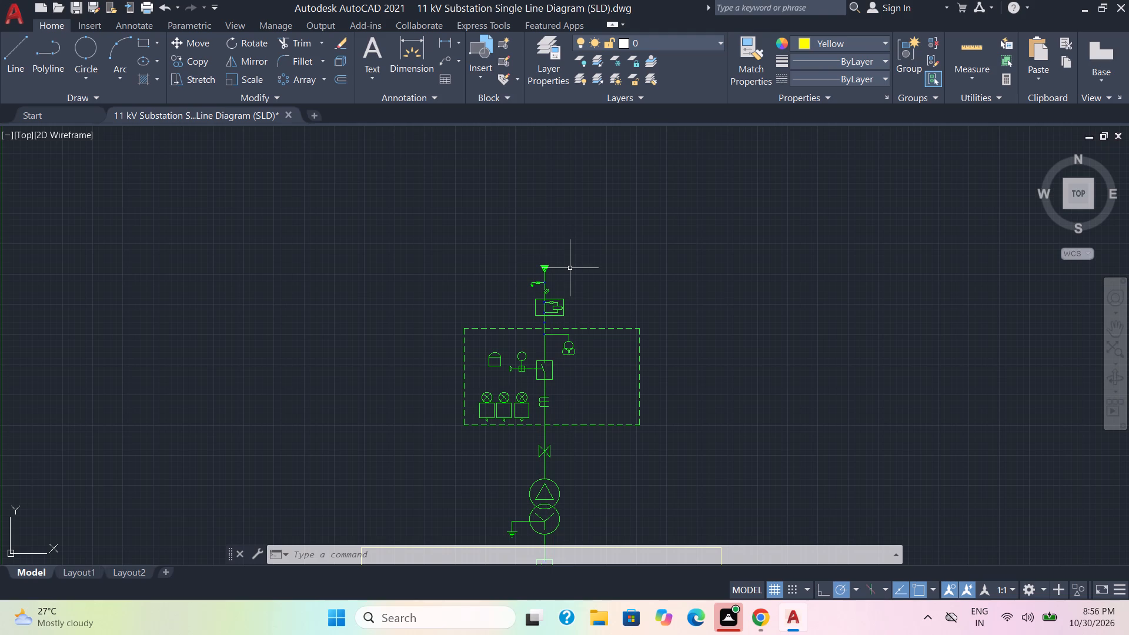
middle_drag(709, 466, 684, 261)
scroll(709, 466, down, 1)
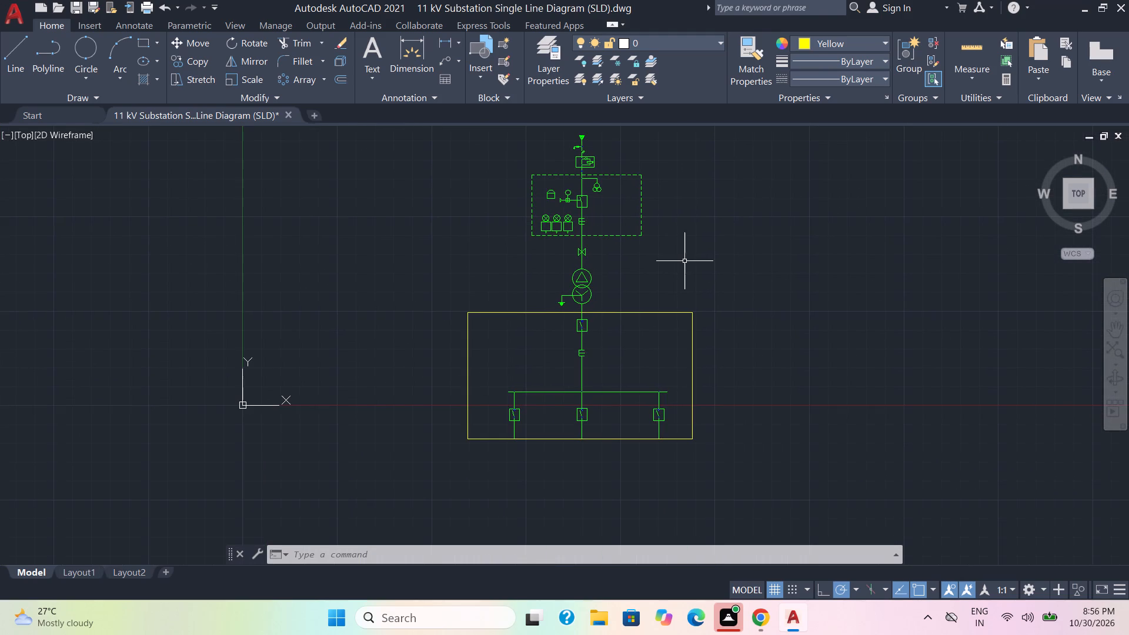
key(ctrl+s)
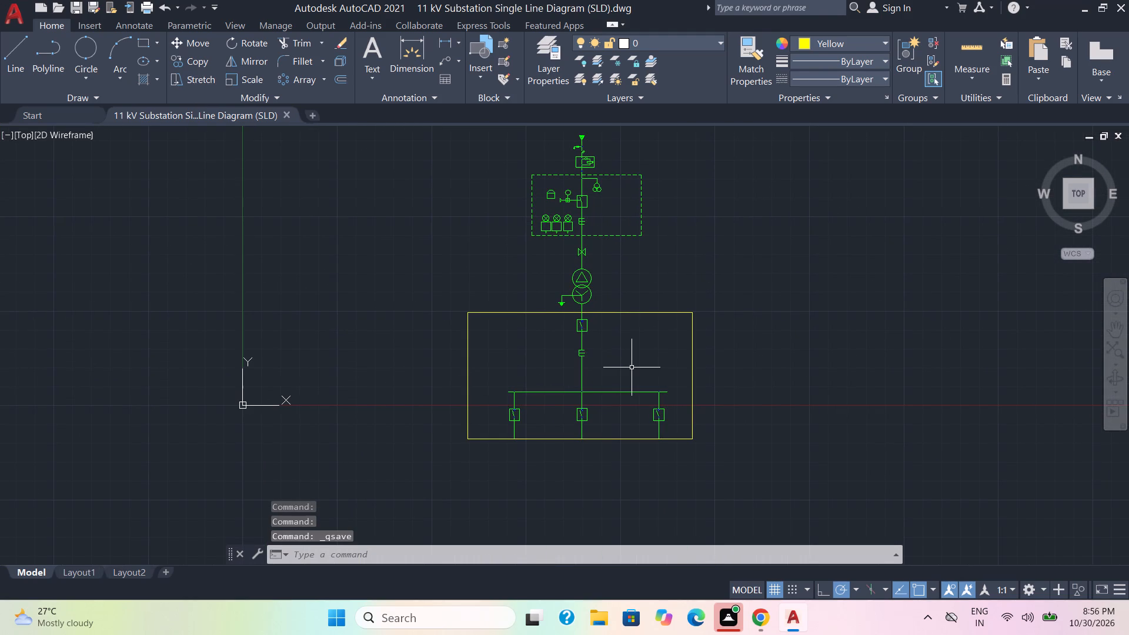
Draw a small inscribed 3-sided polygon pointing down, centred on the lower end of the leftmost outgoing feeder line.
scroll(547, 420, up, 1)
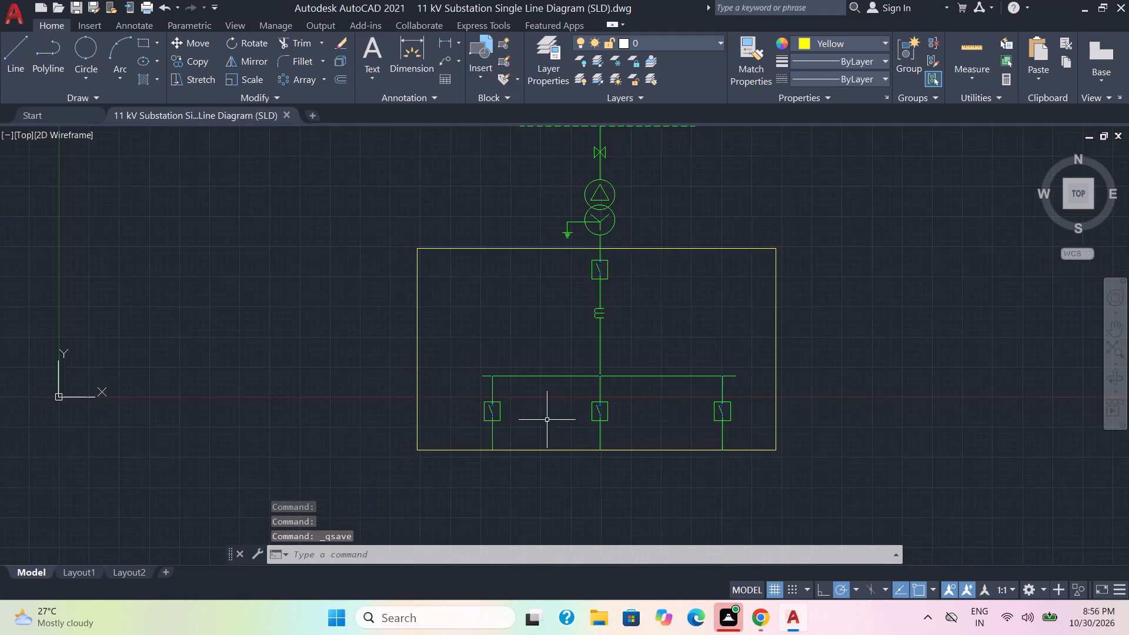
middle_drag(547, 420, 518, 329)
scroll(514, 409, up, 1)
scroll(439, 383, up, 1)
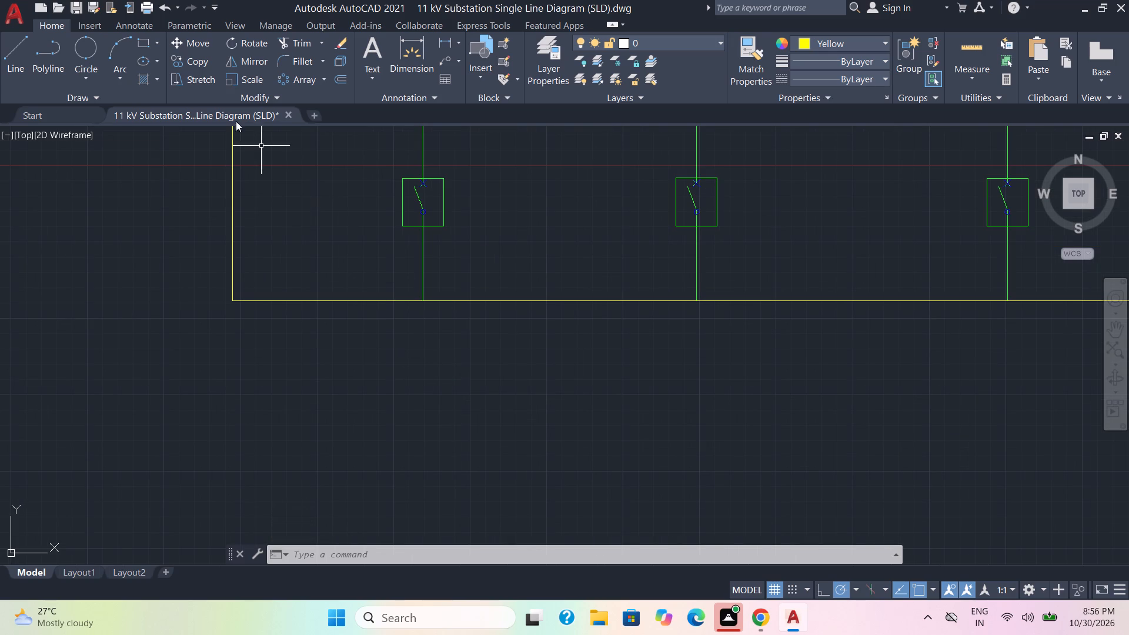
click(158, 45)
click(169, 93)
key(3)
key(Return)
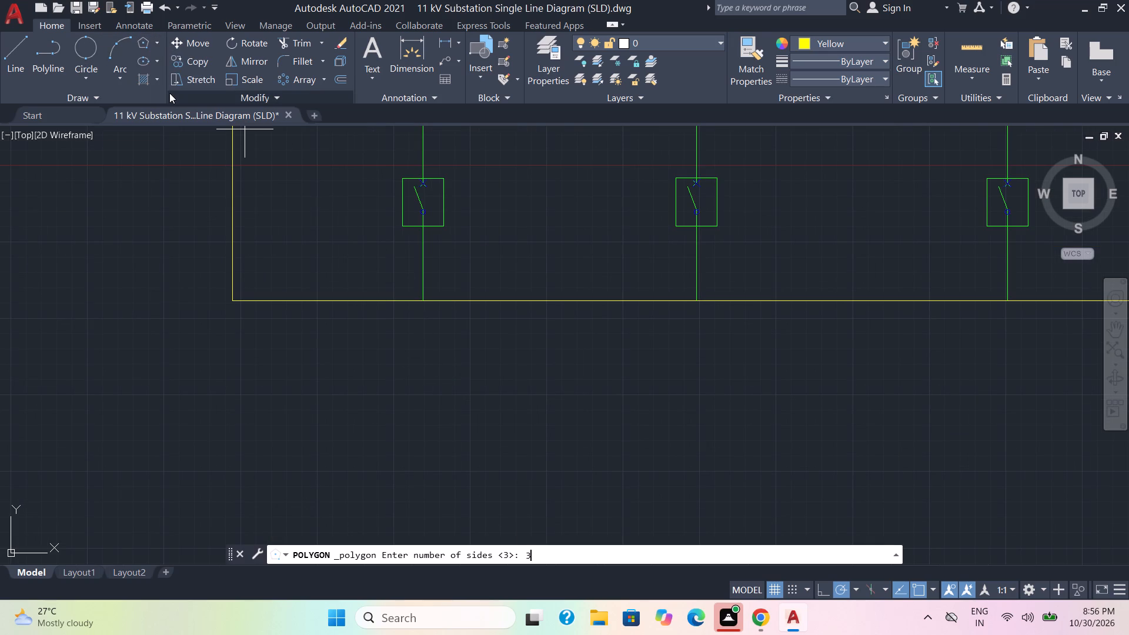
click(424, 302)
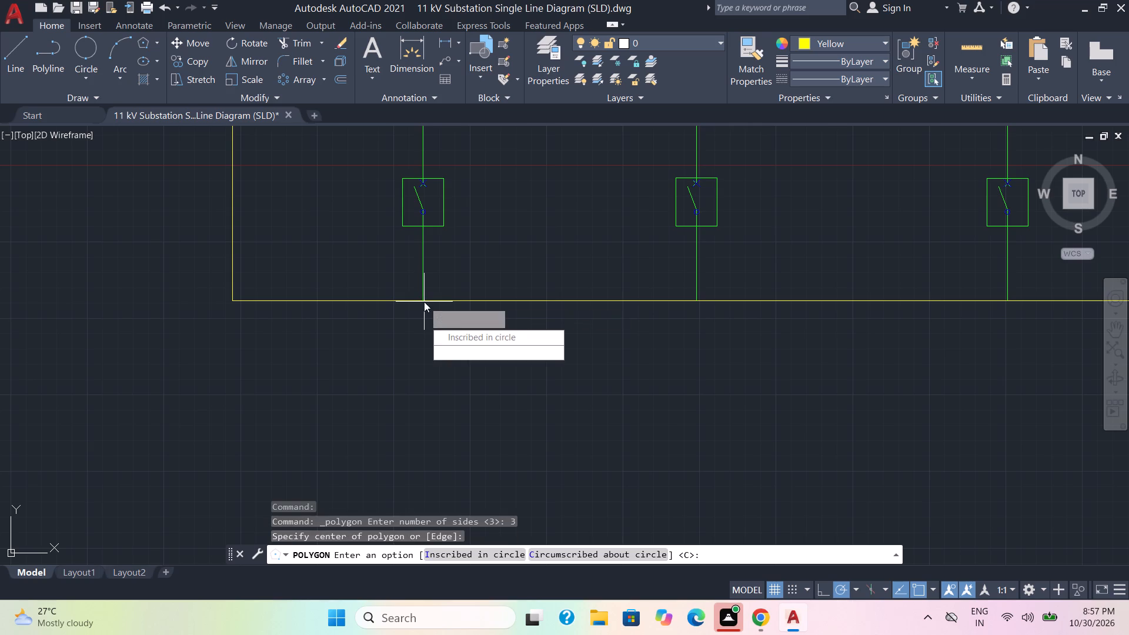
drag(473, 339, 424, 302)
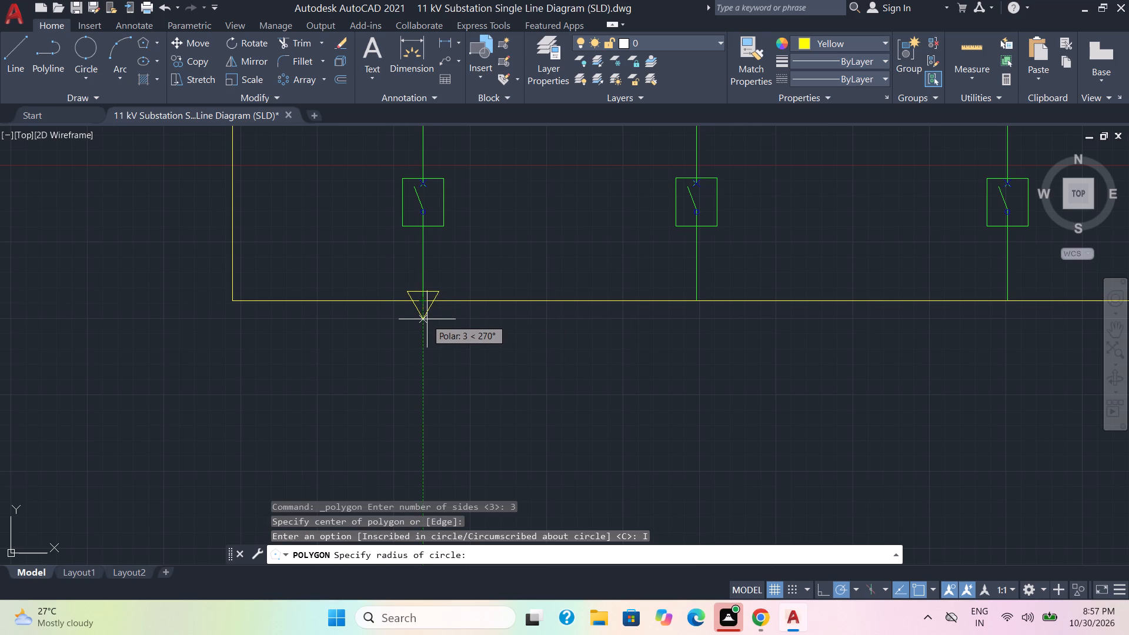
click(428, 326)
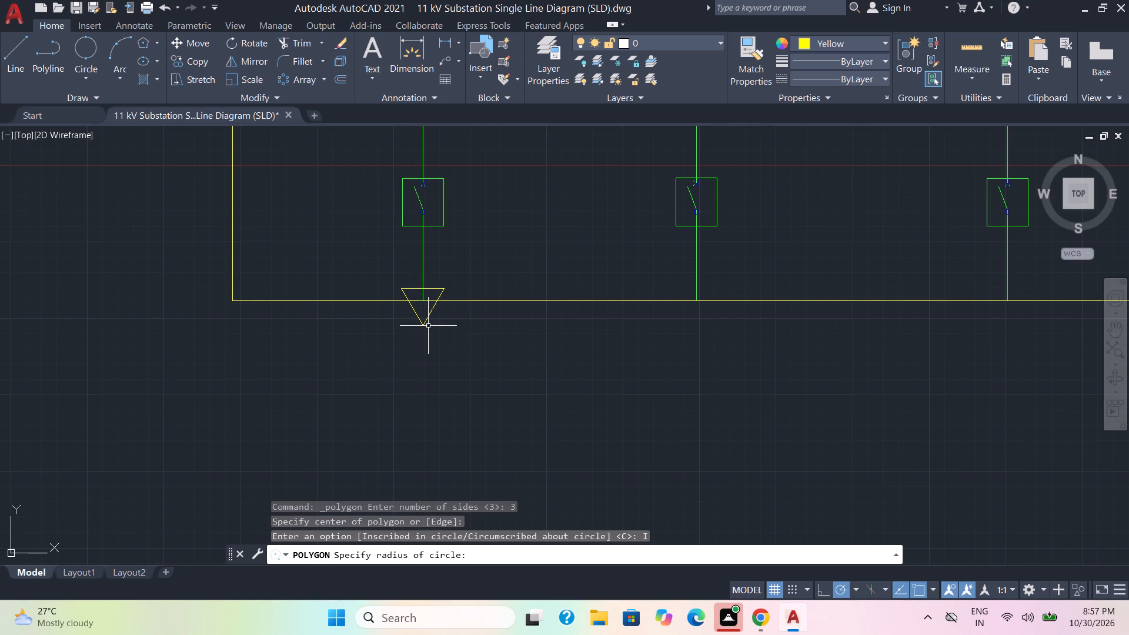
Change the colour of the triangle at the leftmost feeder's lower end to magenta.
click(437, 338)
click(416, 316)
click(835, 37)
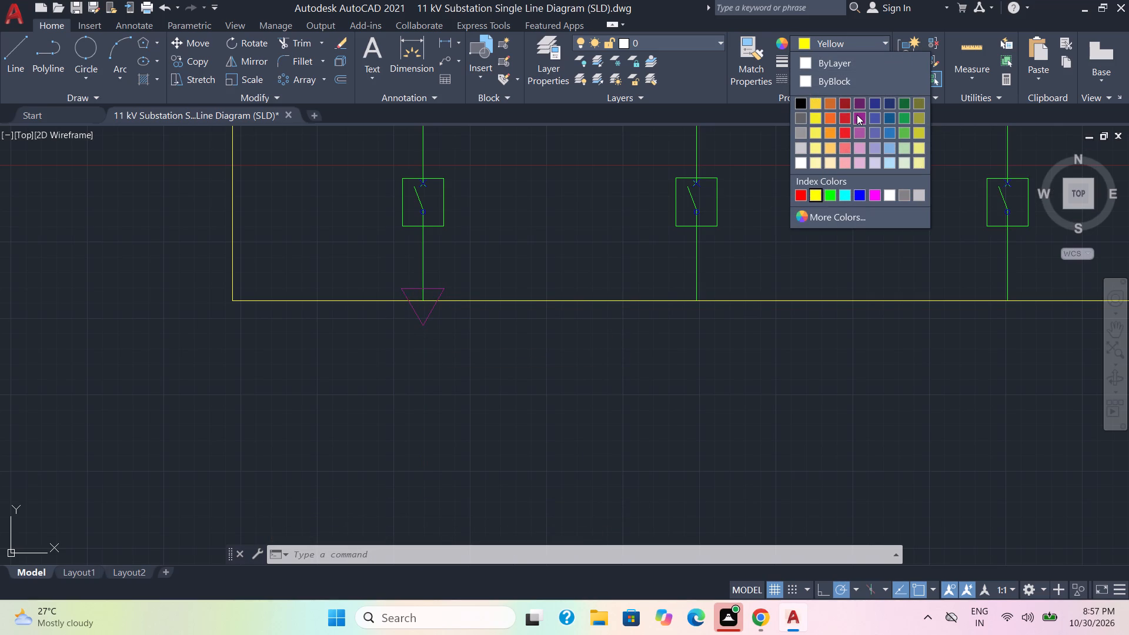
click(872, 197)
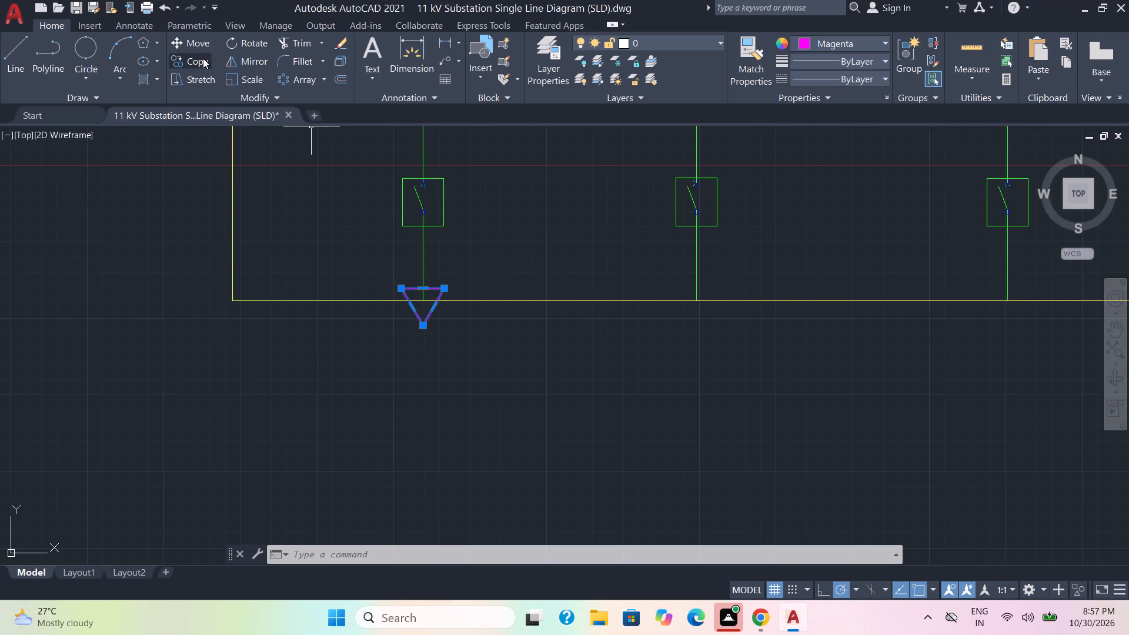
Move the magenta triangle by its top edge's midpoint onto the lower end of the leftmost feeder line.
click(193, 36)
click(423, 287)
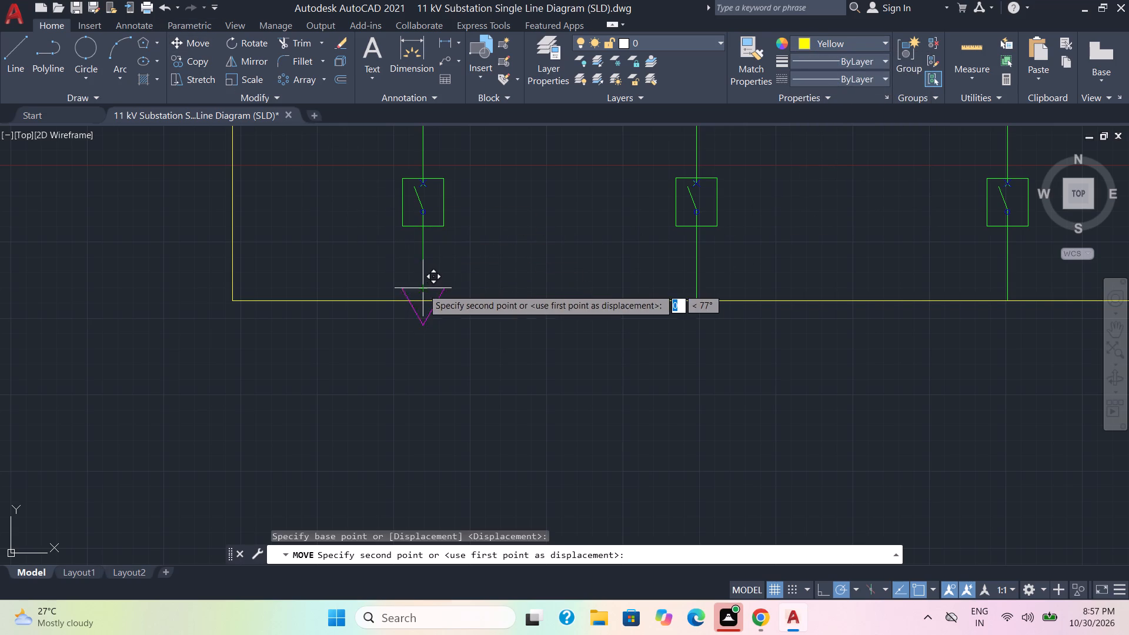
click(425, 304)
Copy the magenta triangle by its top edge's midpoint onto the lower ends of the middle and rightmost feeder lines.
drag(463, 342, 458, 343)
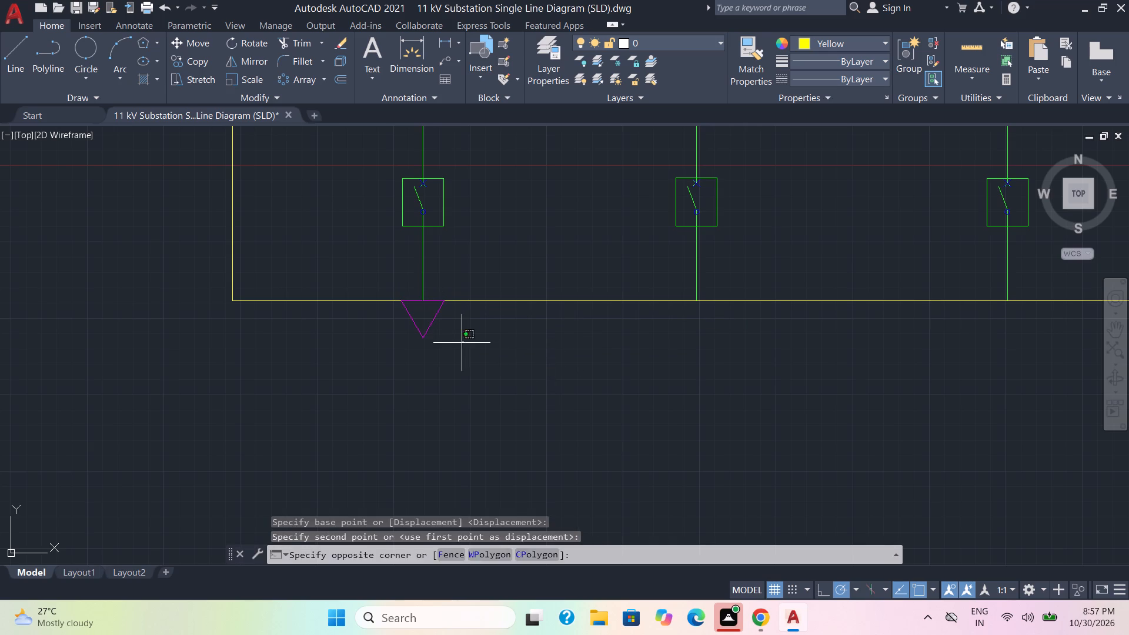
drag(458, 343, 437, 343)
click(400, 335)
click(201, 56)
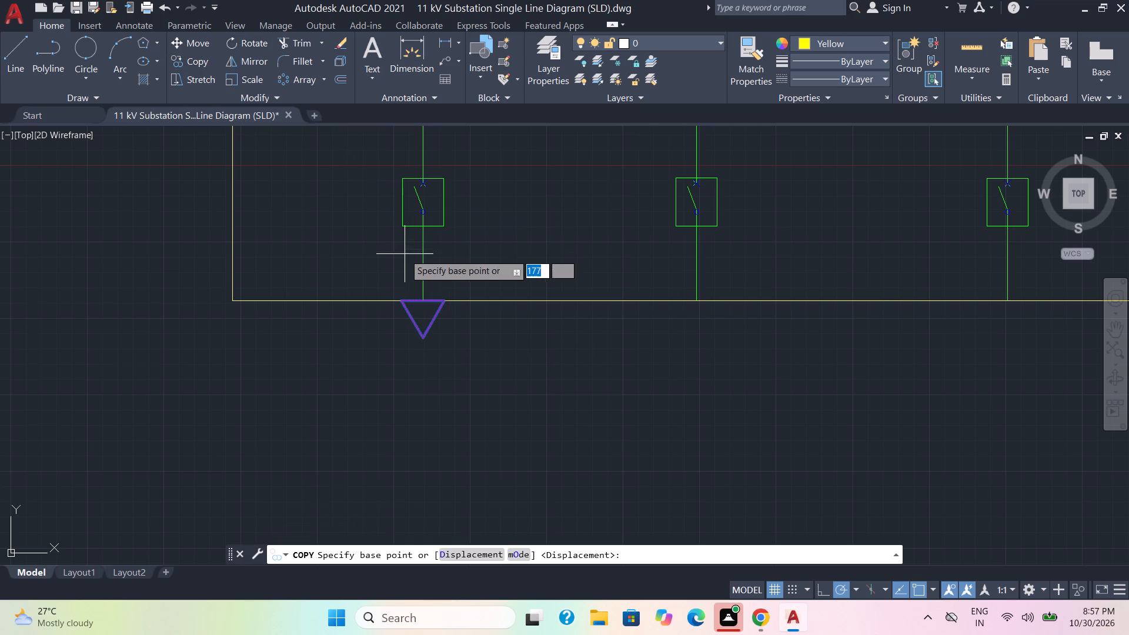
click(425, 302)
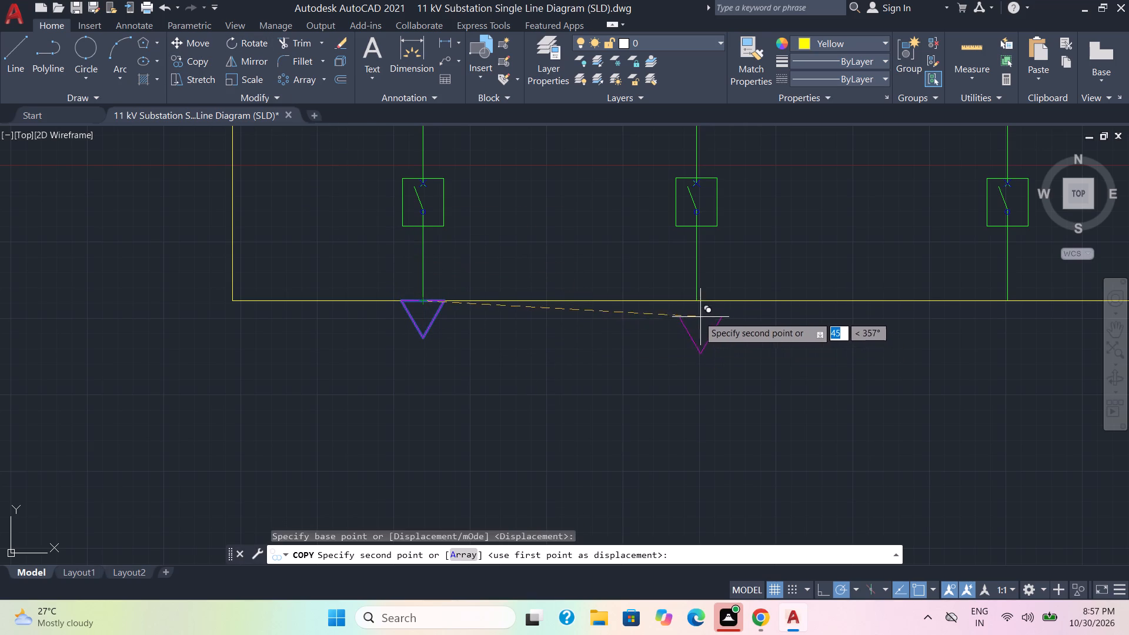
click(695, 300)
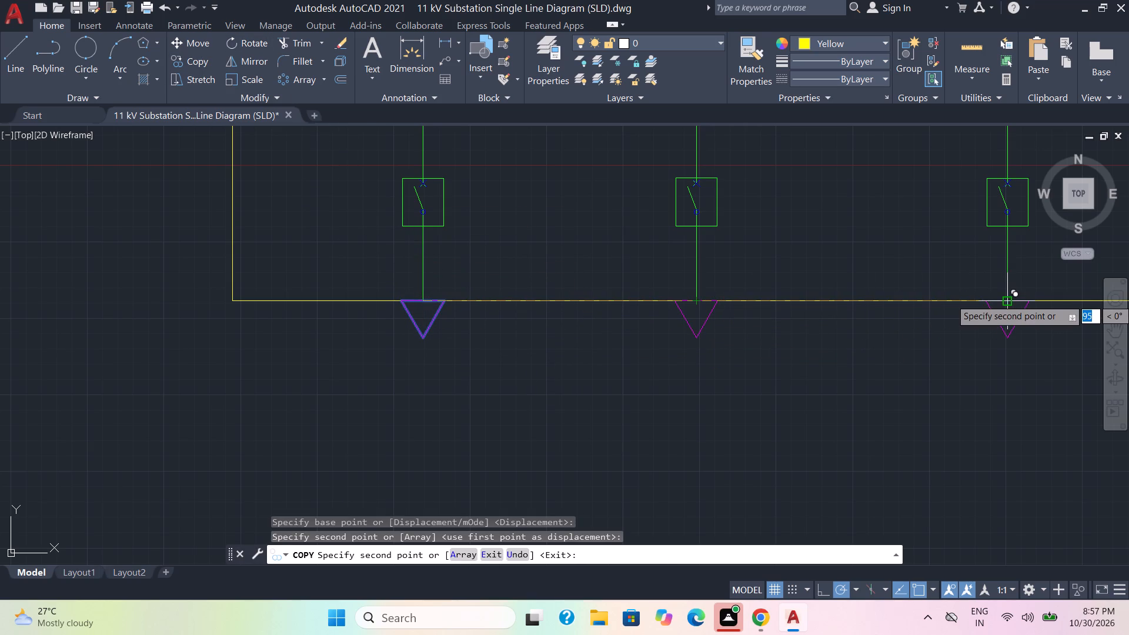
click(1008, 299)
key(Escape)
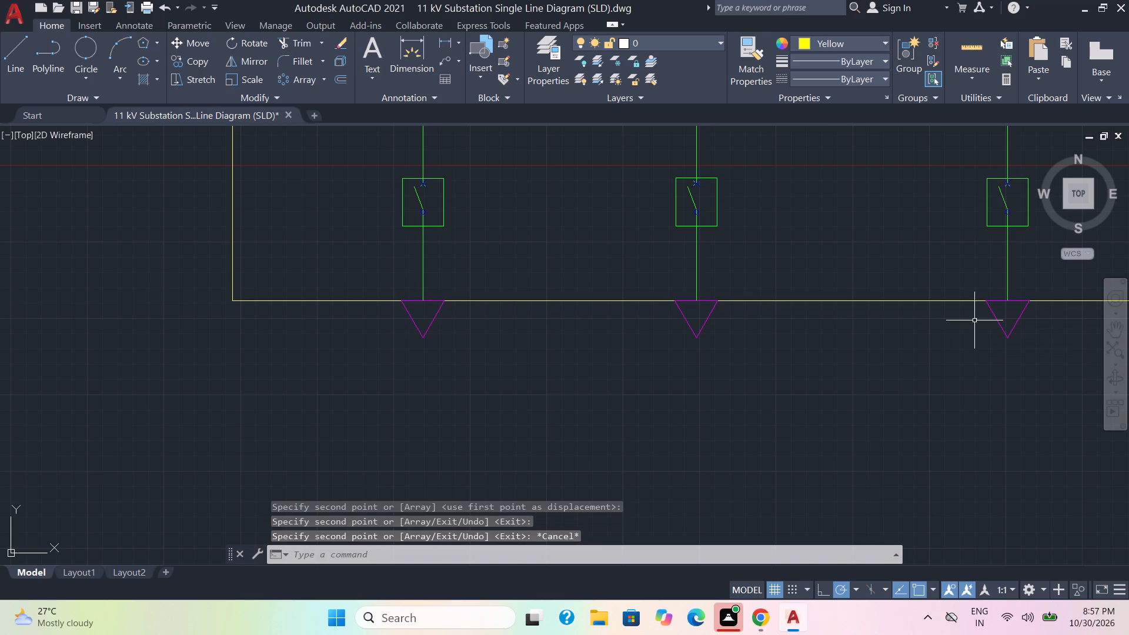
Draw green vertical lines from the lower tip to the top edge's midpoint of the middle and rightmost magenta triangles.
click(299, 45)
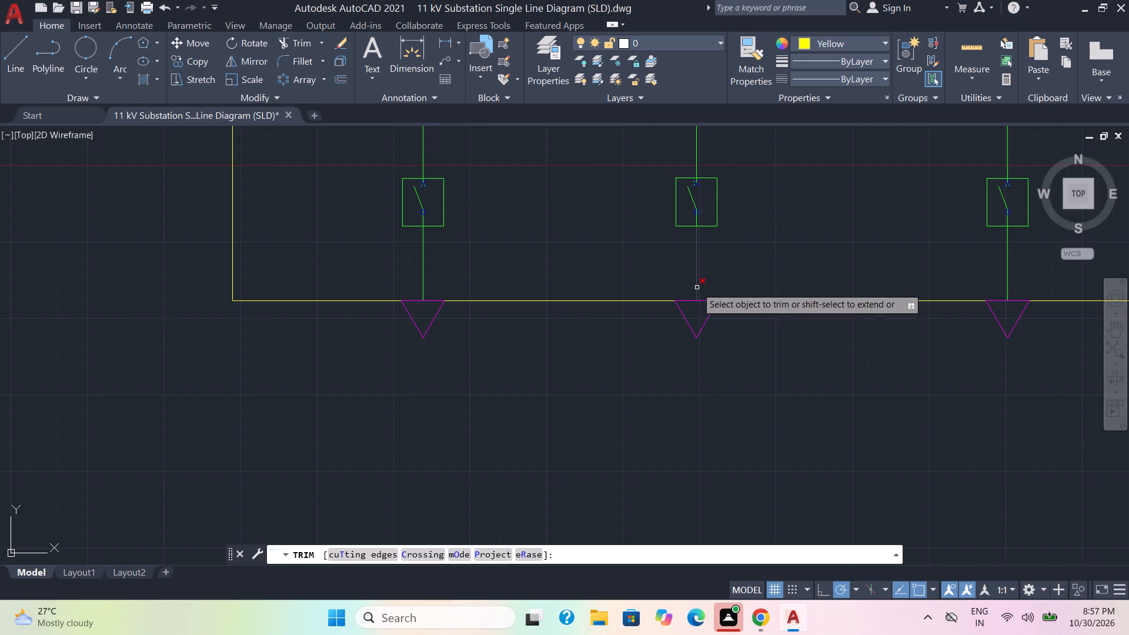
click(25, 67)
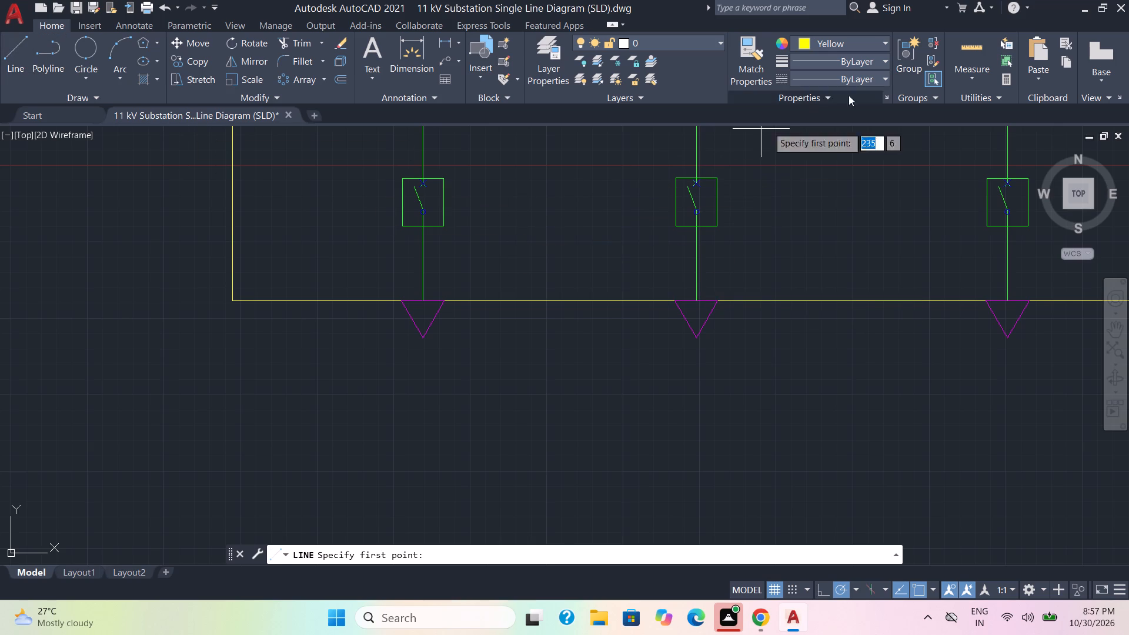
click(880, 41)
click(829, 195)
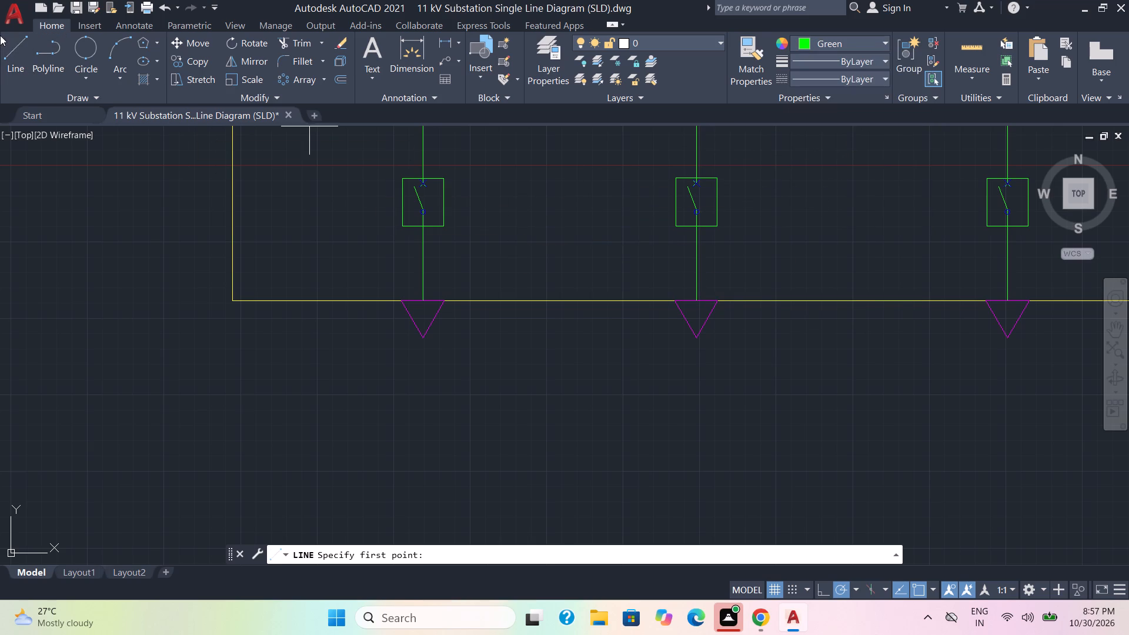
click(20, 48)
click(694, 339)
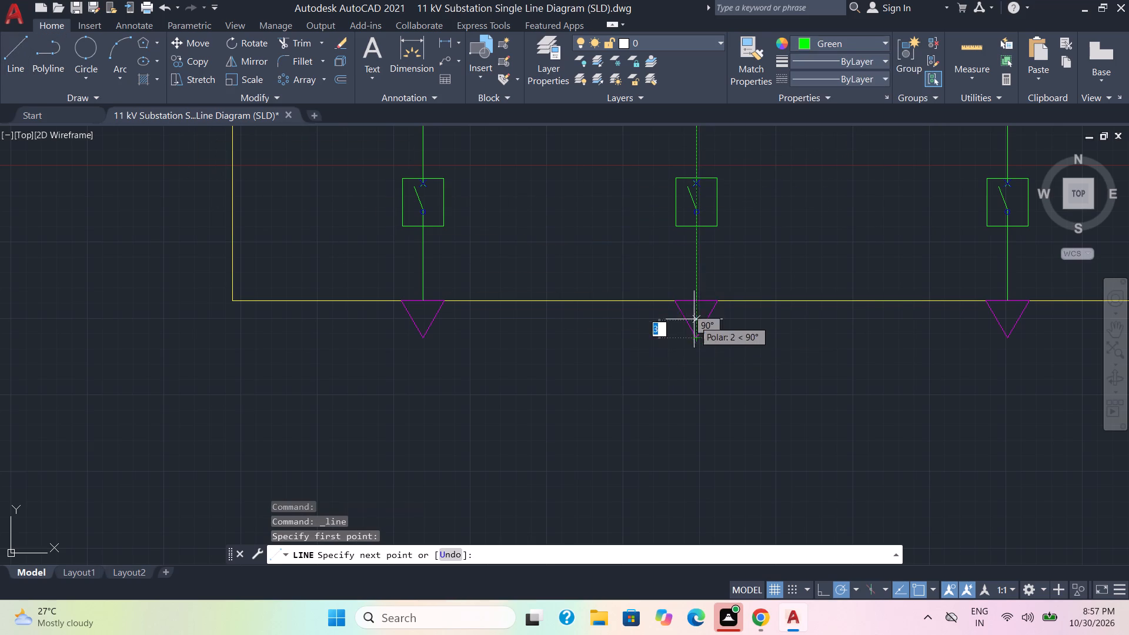
click(693, 302)
key(space)
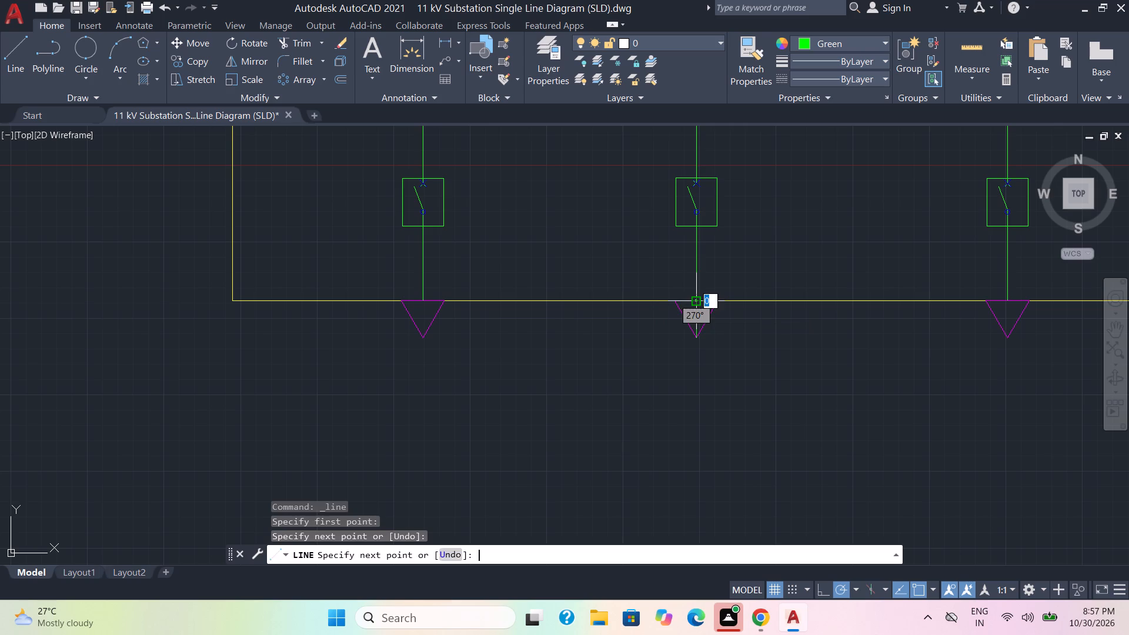
key(space)
click(1006, 336)
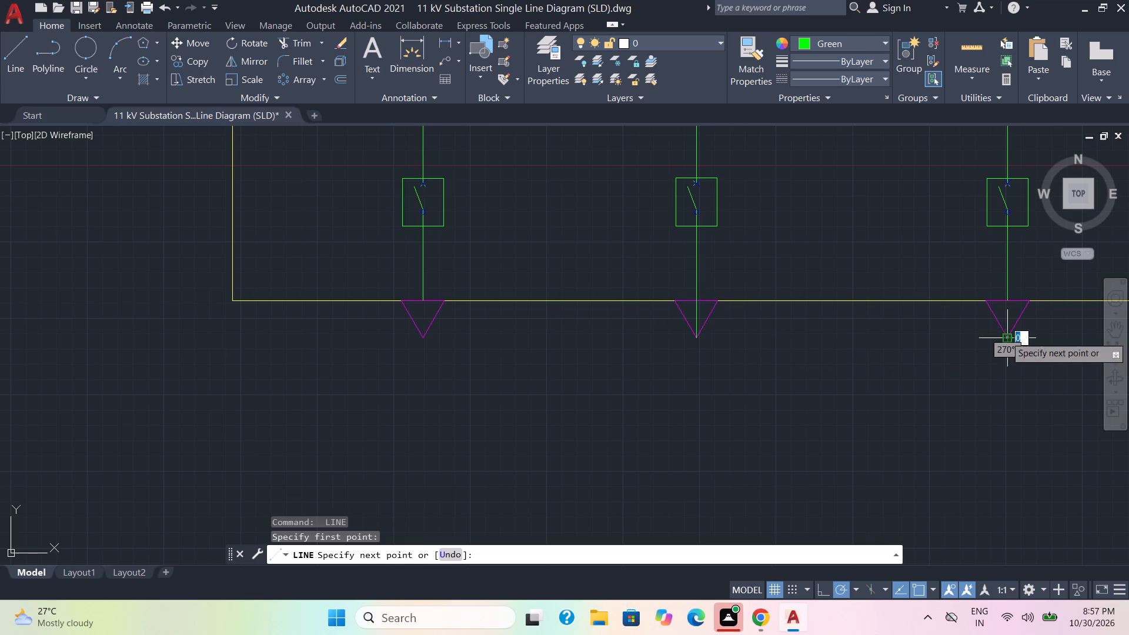
click(1004, 298)
key(Escape)
Move the entire single-line diagram by a base point on the transformer, about 370 units diagonally up and to the right.
scroll(955, 375, down, 2)
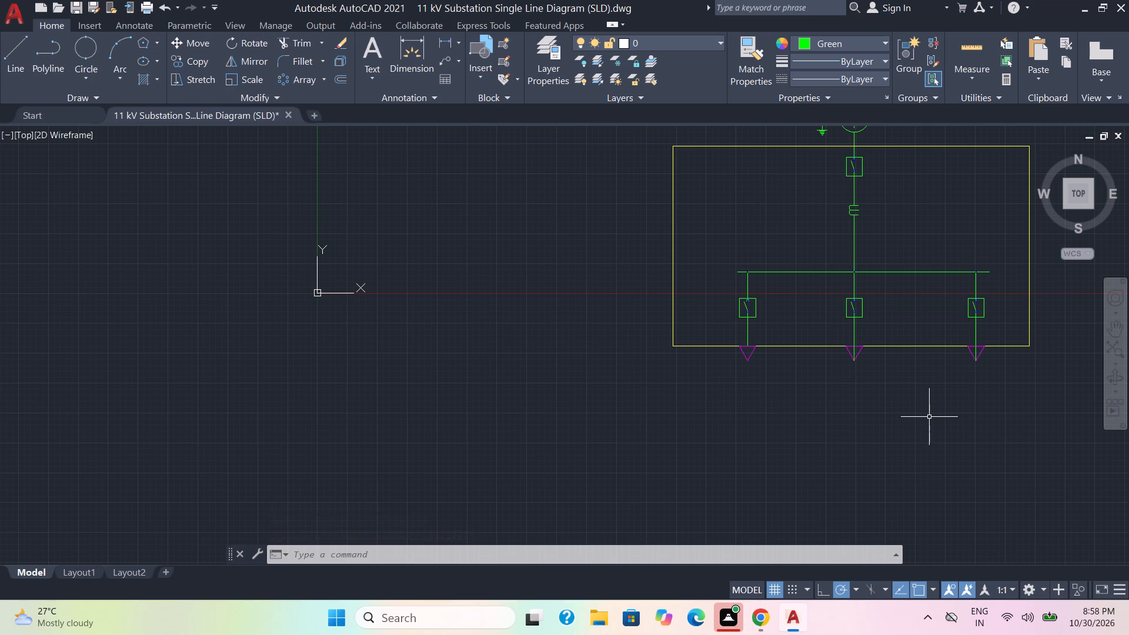
middle_drag(907, 435, 651, 480)
scroll(737, 473, down, 2)
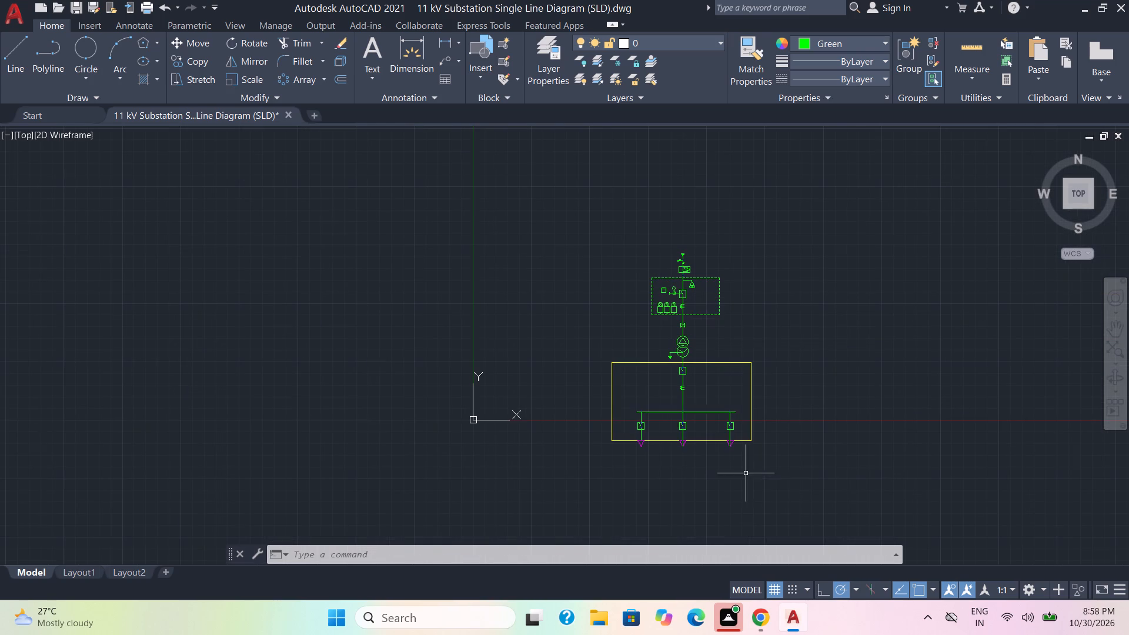
click(790, 480)
click(567, 233)
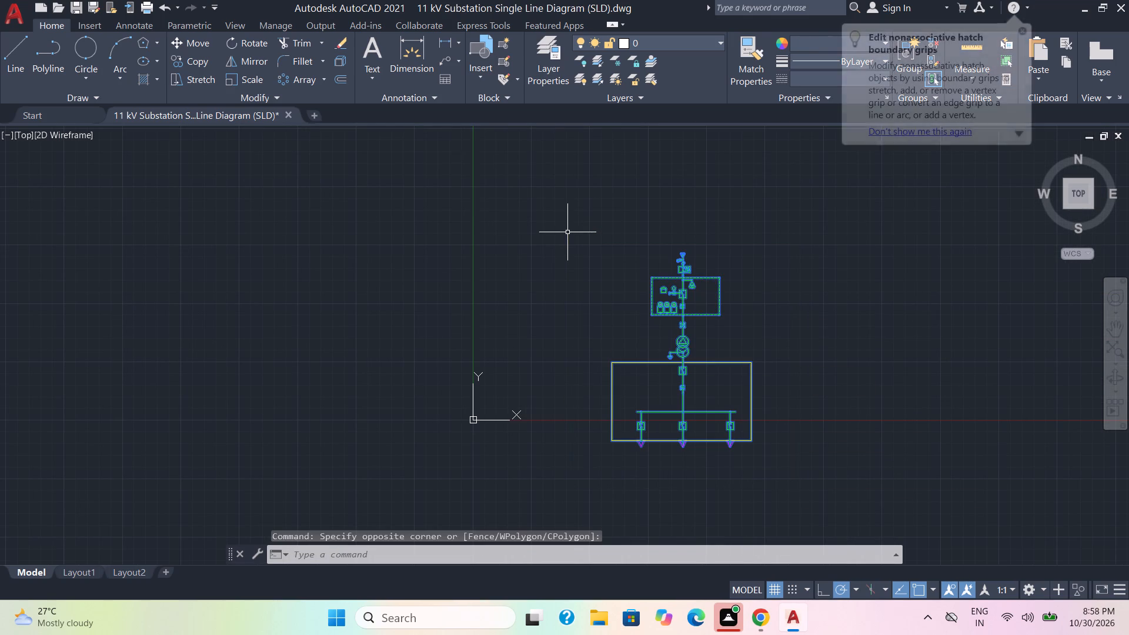
click(186, 44)
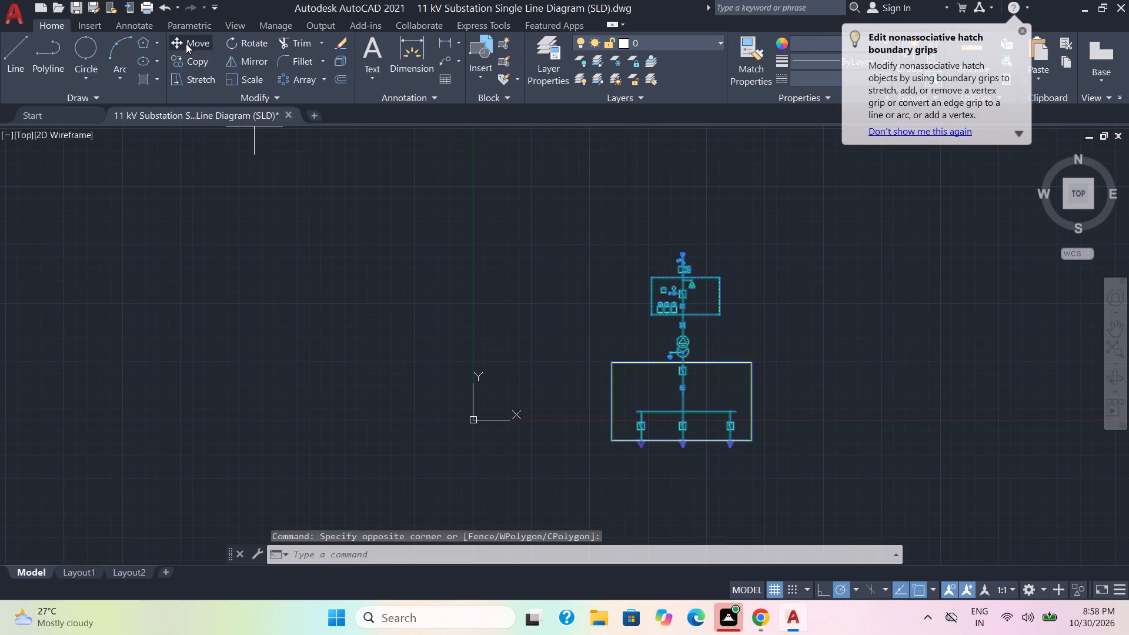
click(678, 346)
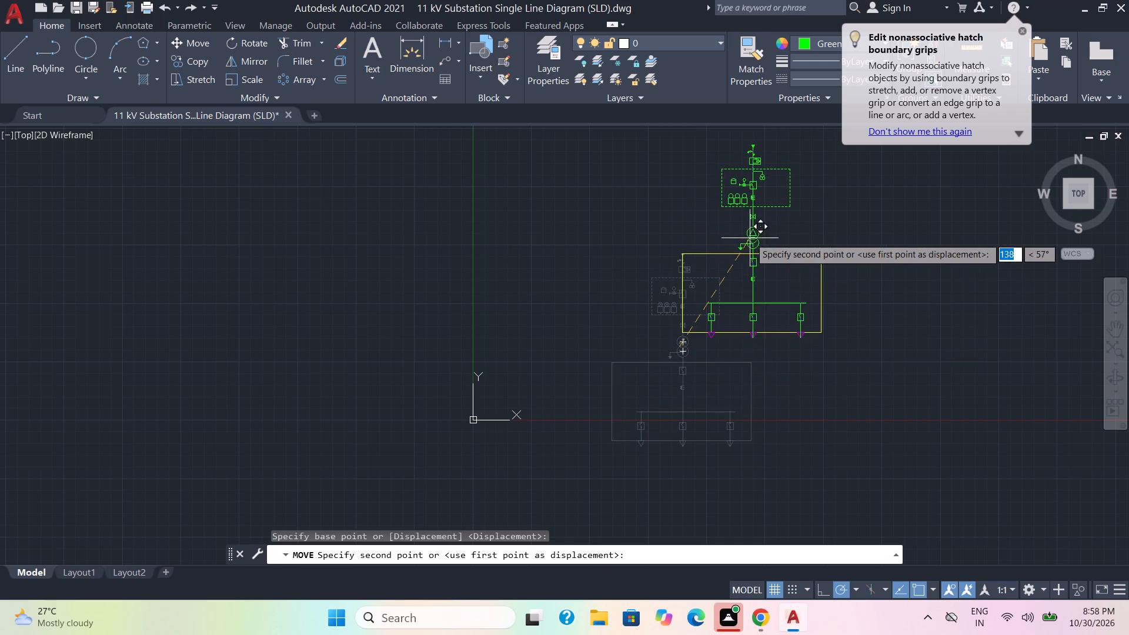
middle_drag(750, 238, 286, 366)
middle_drag(453, 310, 390, 364)
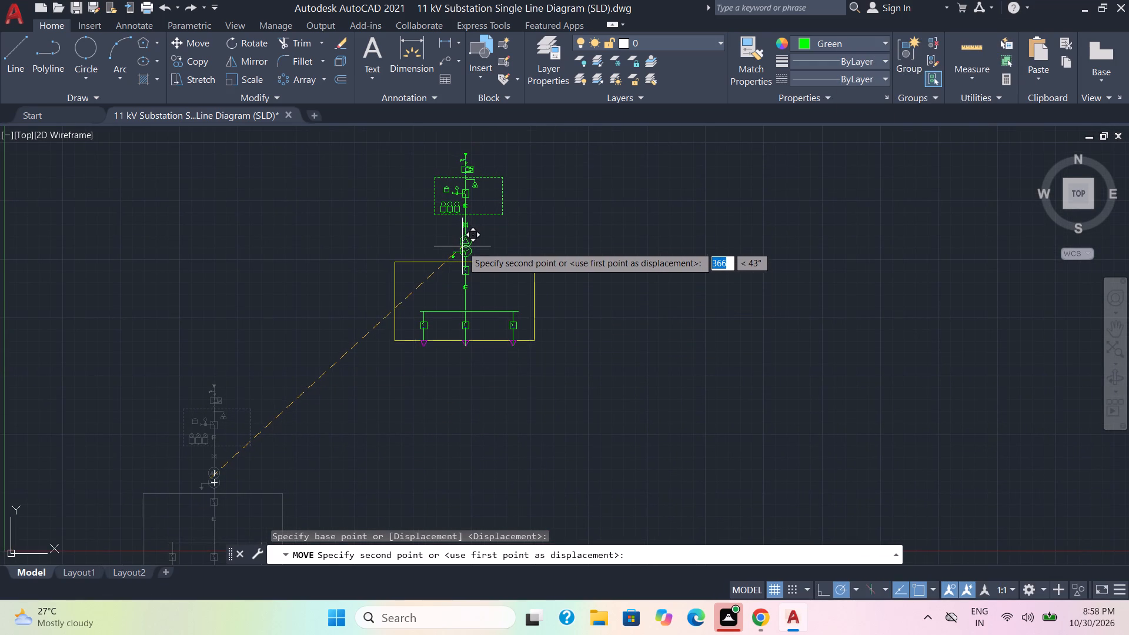
click(467, 246)
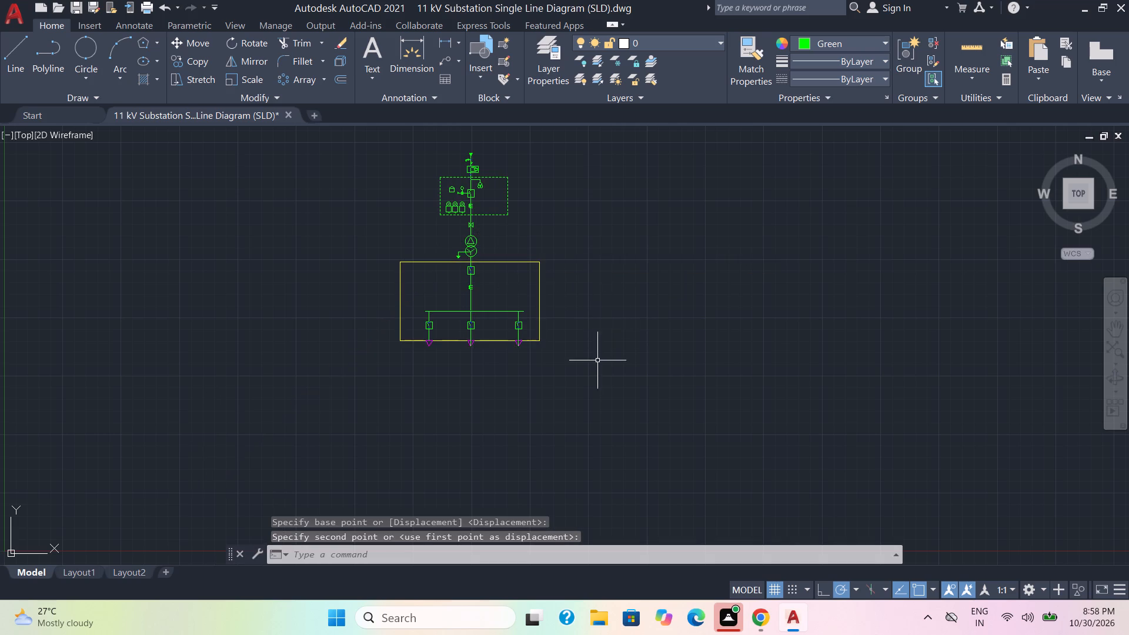
Examine the moved diagram, from the feeder triangles and enclosure up to the transformer and incoming section.
scroll(587, 379, up, 2)
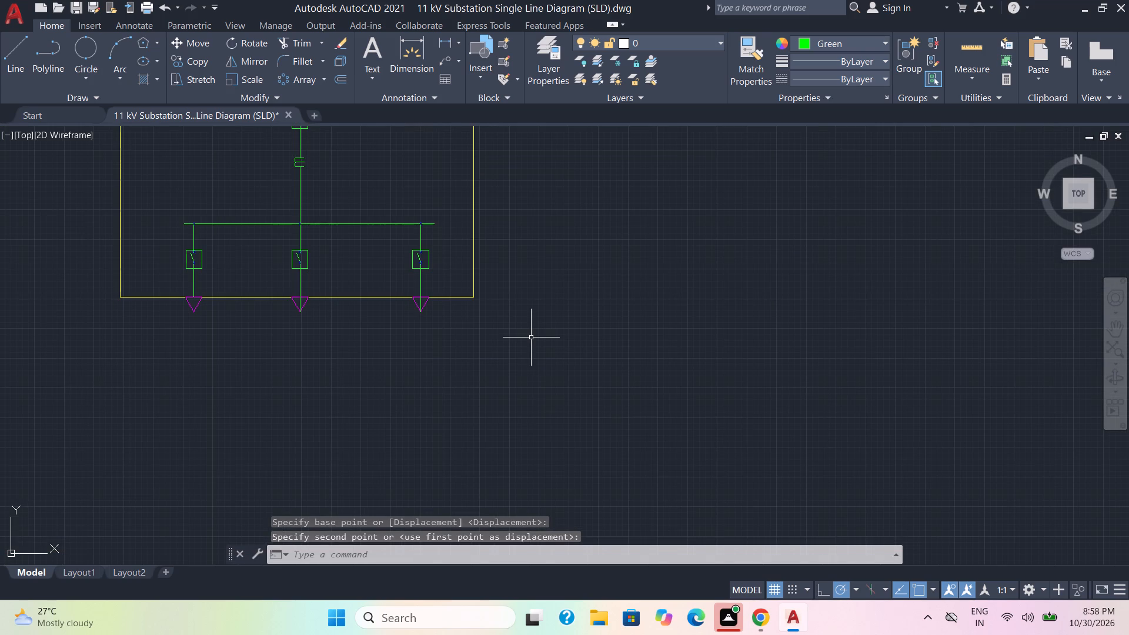
middle_drag(531, 337, 597, 391)
scroll(449, 329, up, 2)
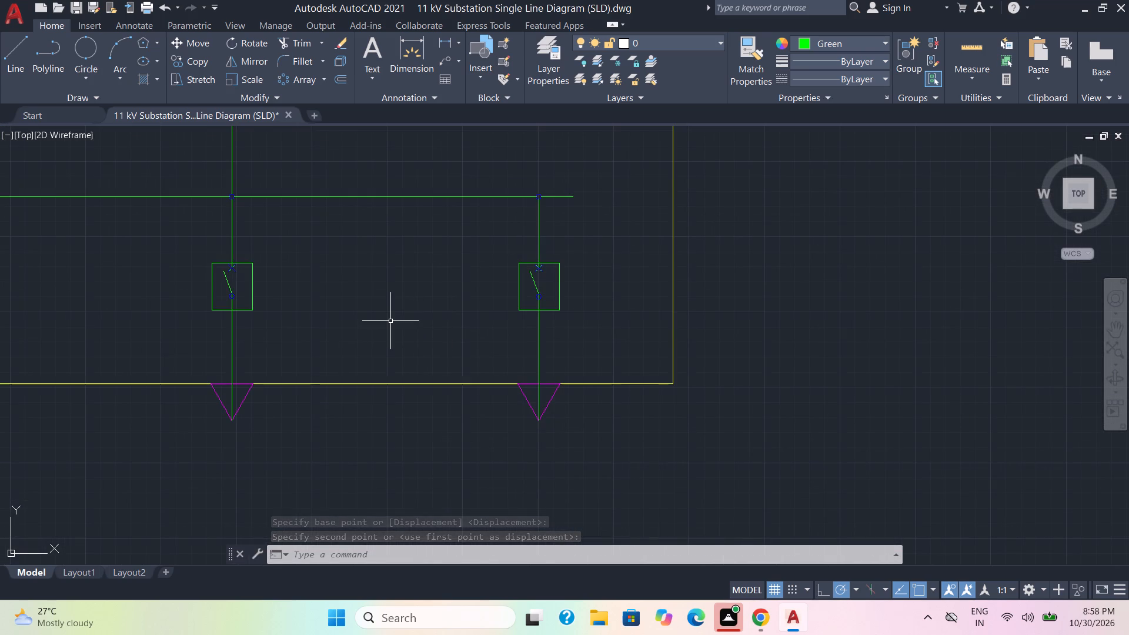
scroll(346, 309, down, 1)
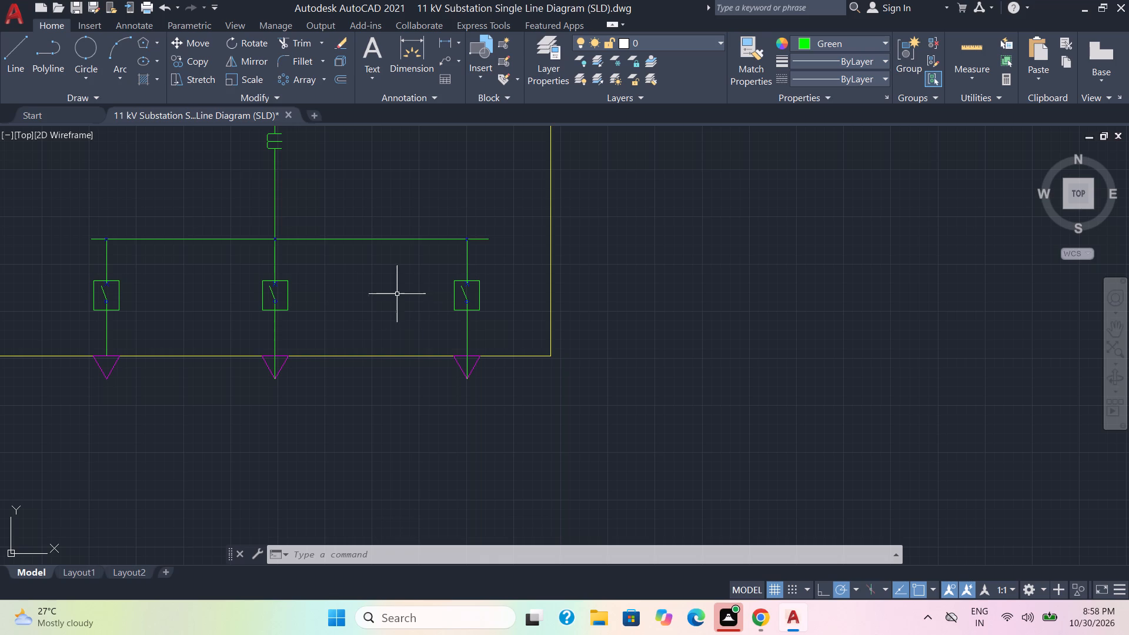
scroll(396, 294, down, 1)
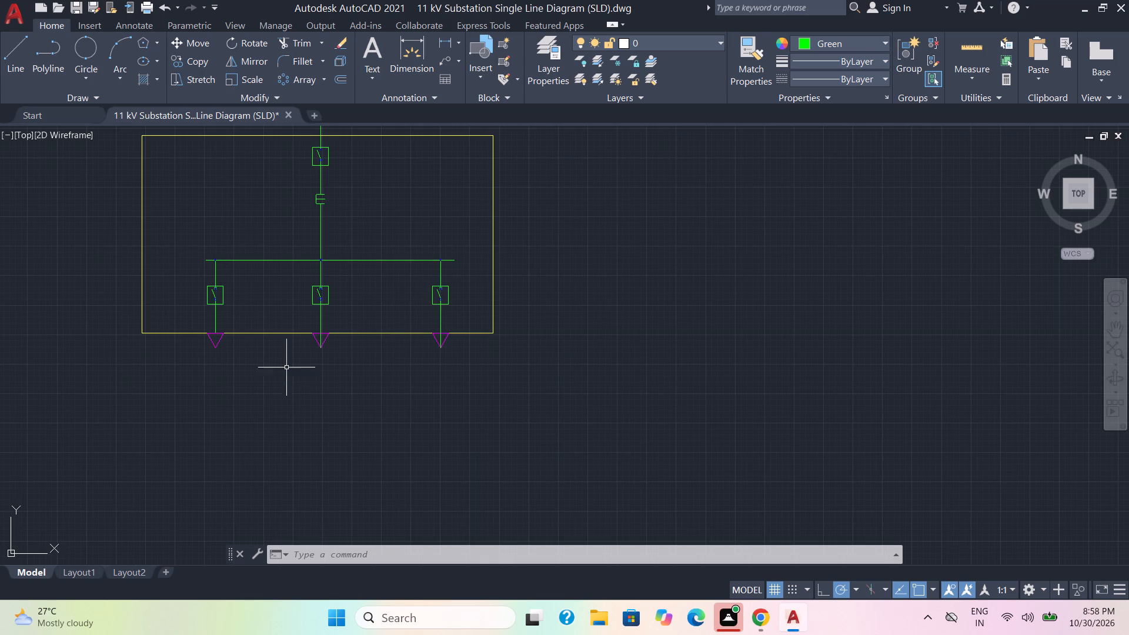
middle_drag(265, 379, 270, 392)
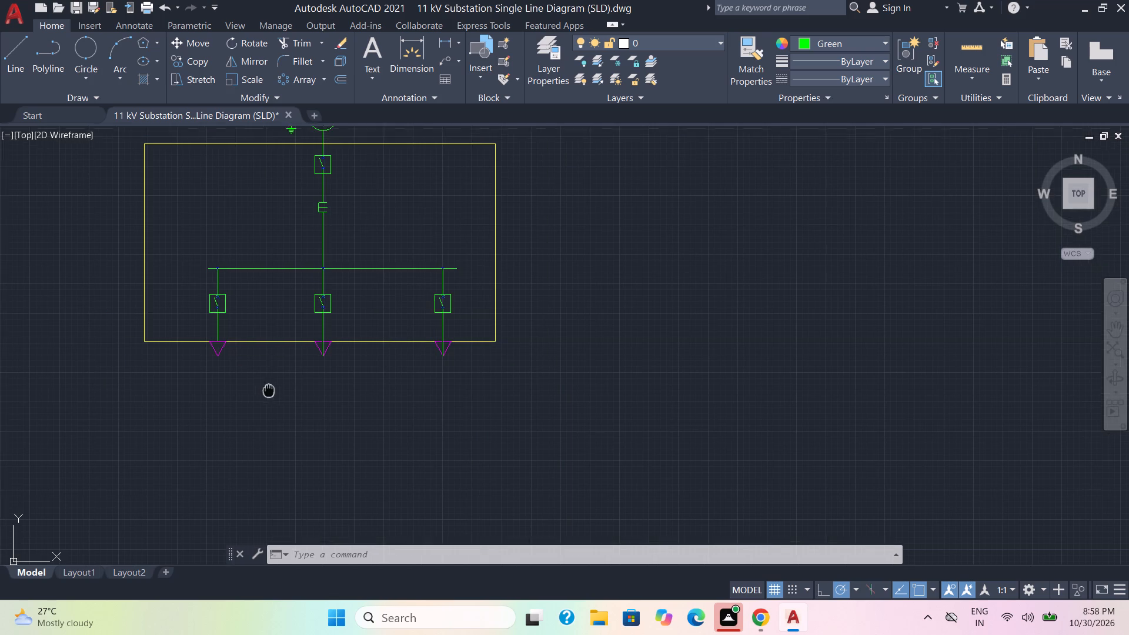
middle_drag(270, 392, 339, 450)
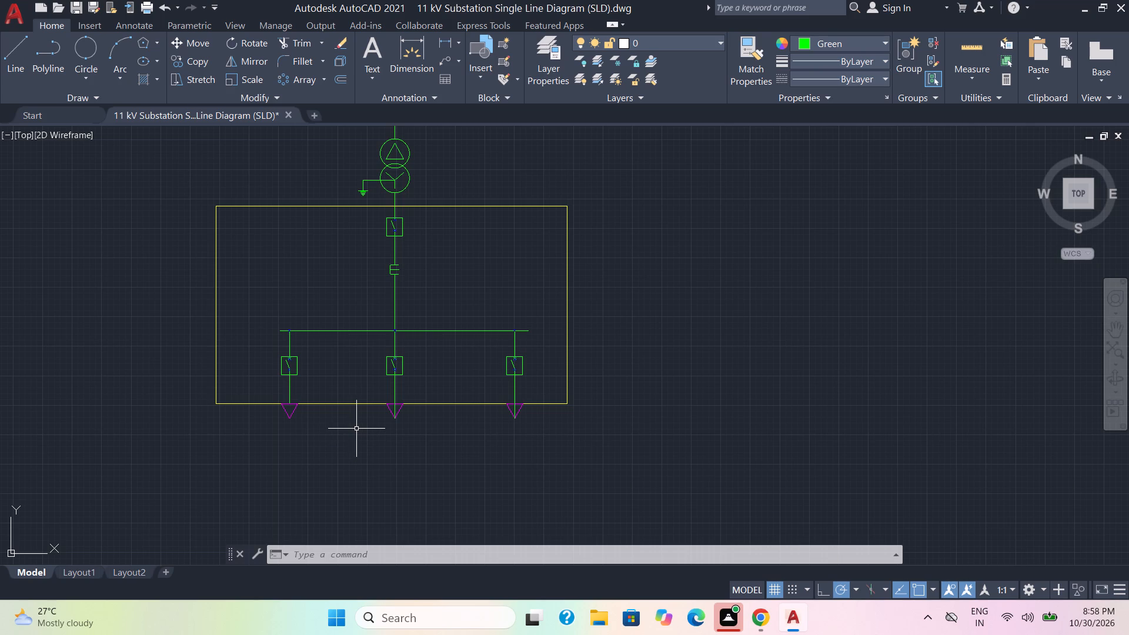
scroll(360, 420, down, 1)
middle_drag(497, 253, 497, 252)
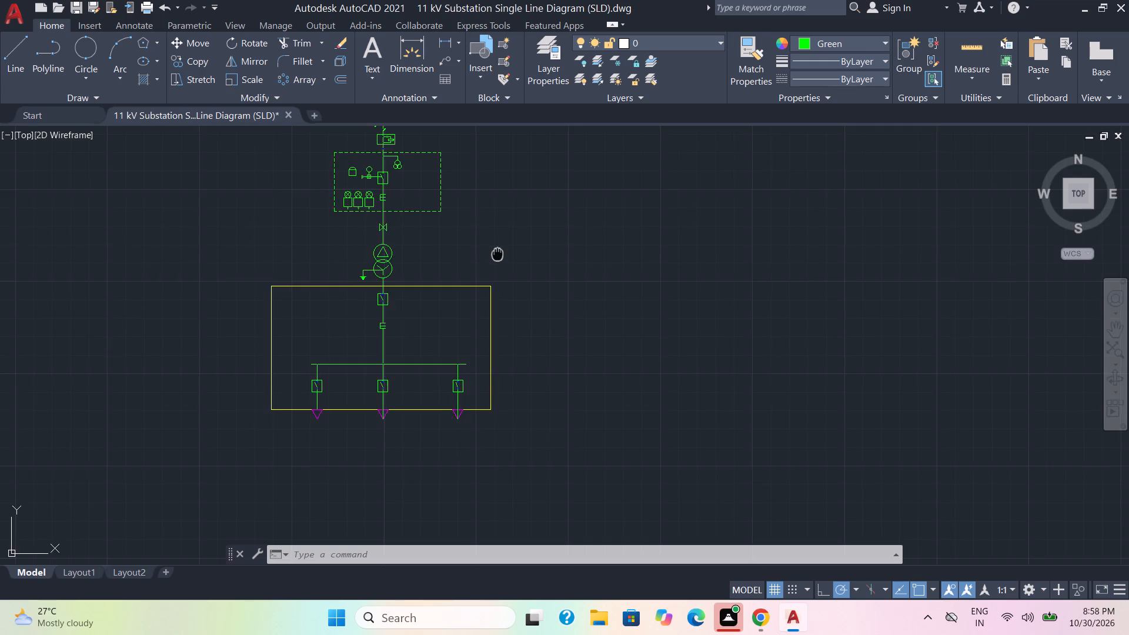
middle_drag(497, 252, 542, 352)
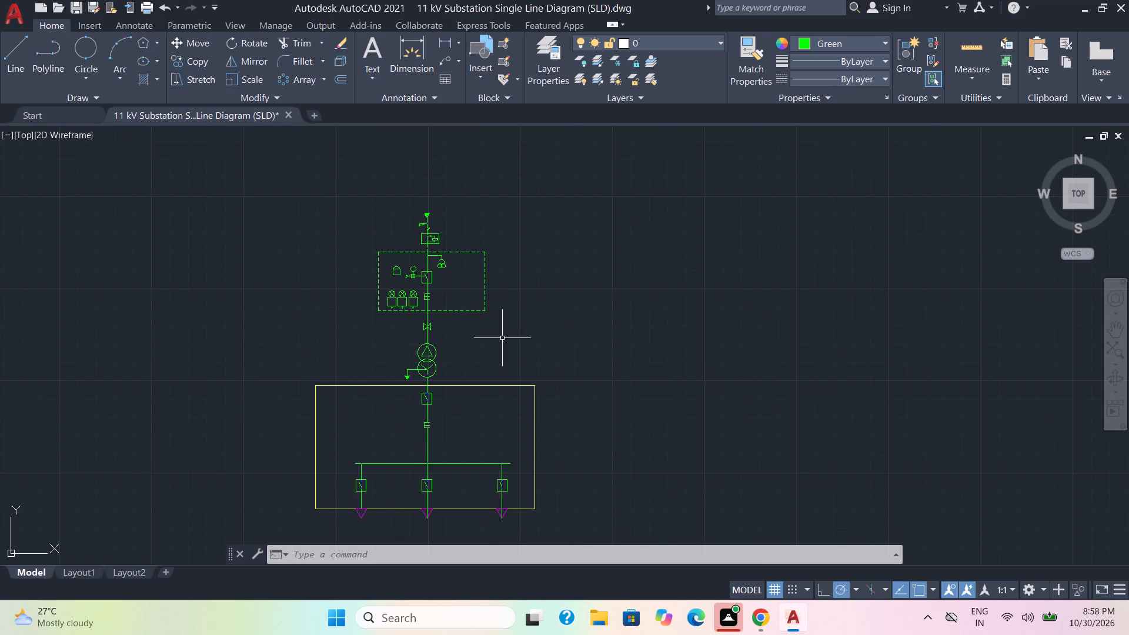
Add two-line multiline text reading "From" and "11kV Incoming Line" above the hatched triangle at the top of the diagram.
scroll(502, 337, up, 3)
middle_drag(516, 243, 746, 513)
middle_drag(555, 202, 607, 372)
scroll(555, 202, down, 1)
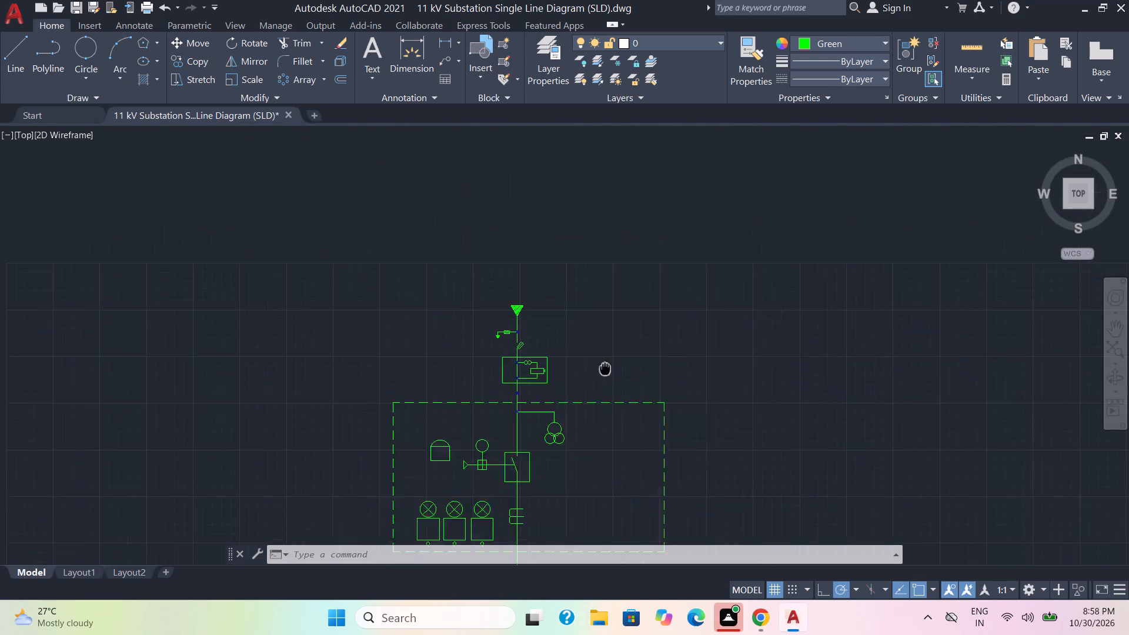
middle_drag(607, 372, 613, 382)
scroll(514, 261, up, 2)
middle_drag(594, 357, 553, 212)
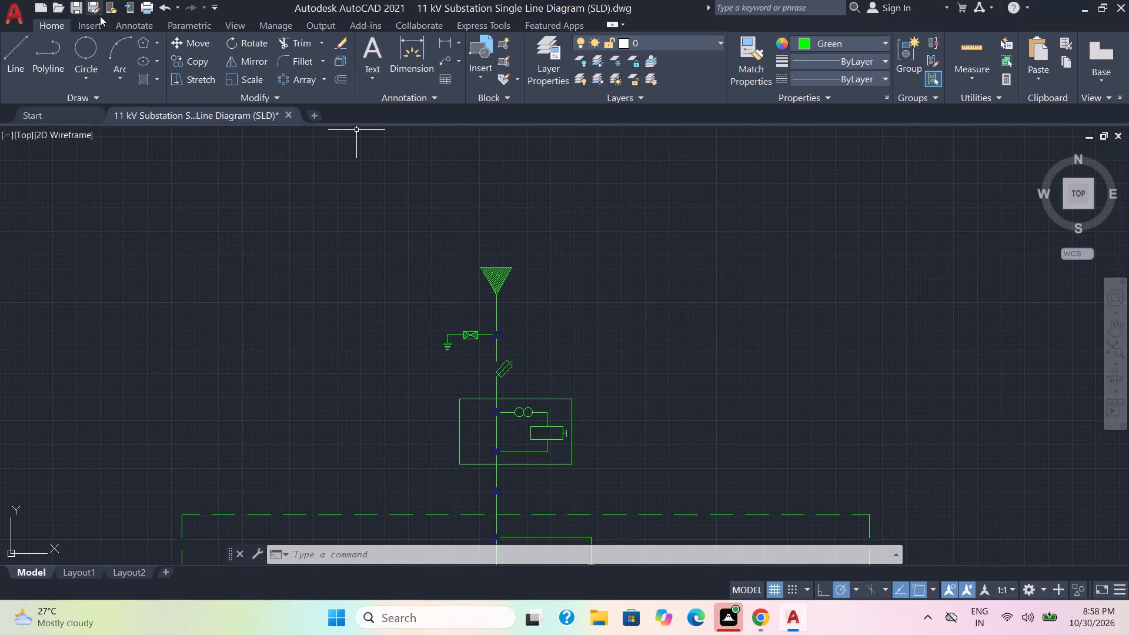
click(367, 54)
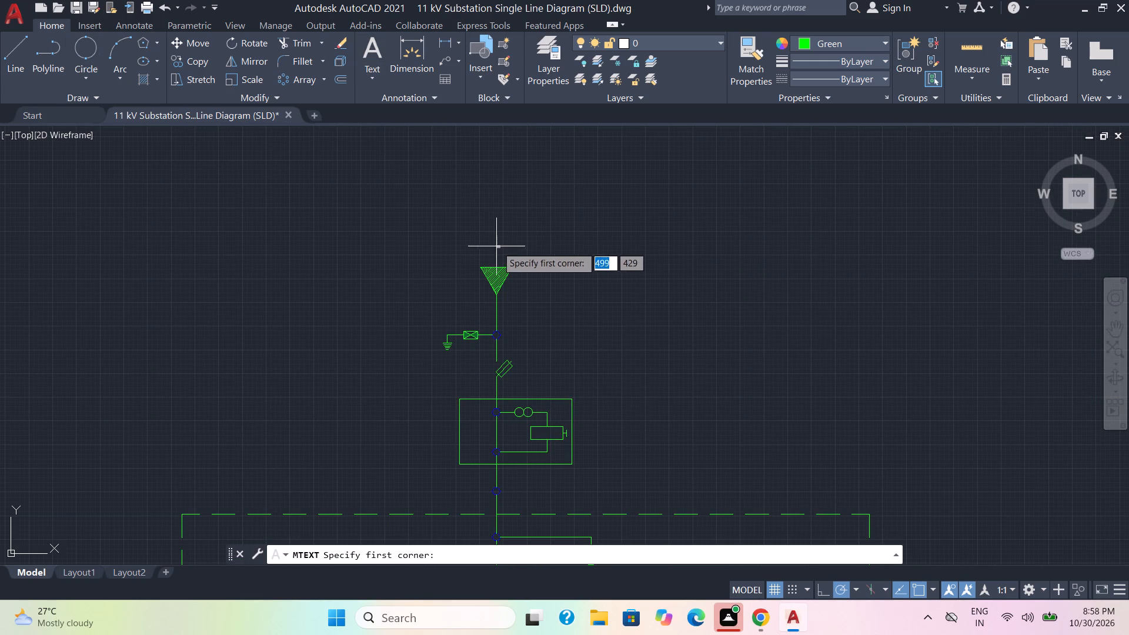
click(464, 213)
click(596, 255)
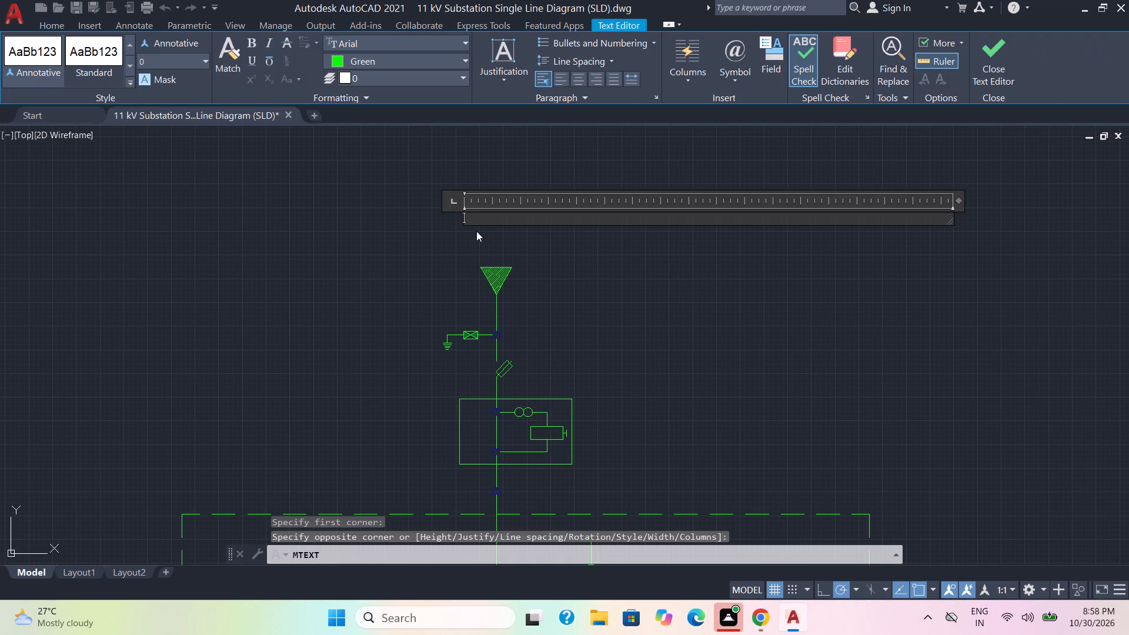
text(Fr)
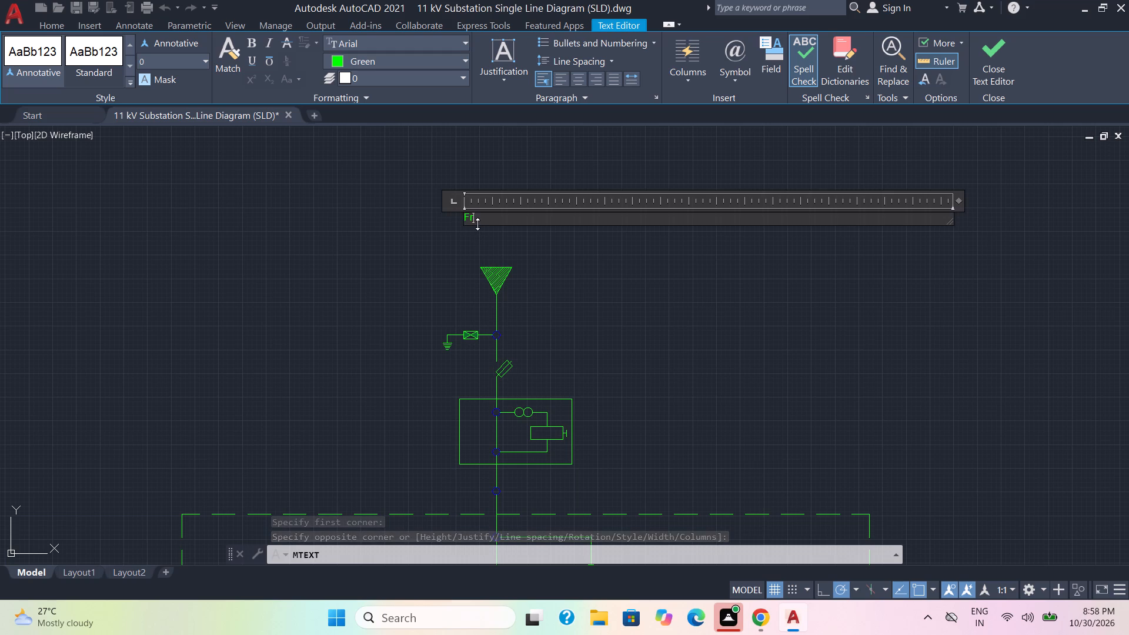
key(o)
key(m)
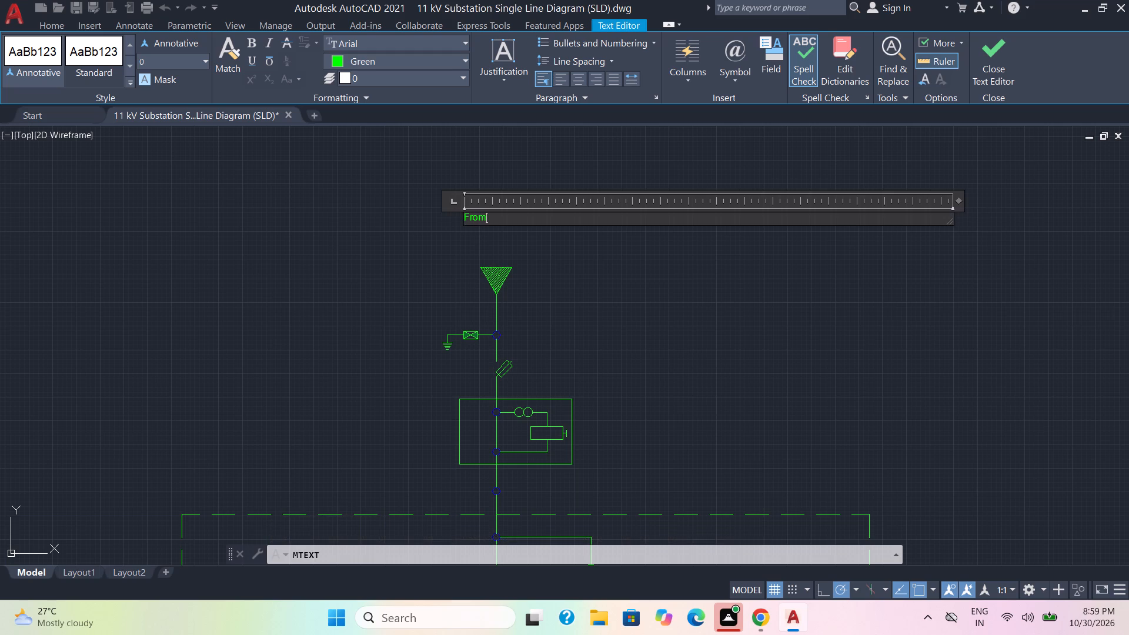
key(Return)
key(1)
key(1)
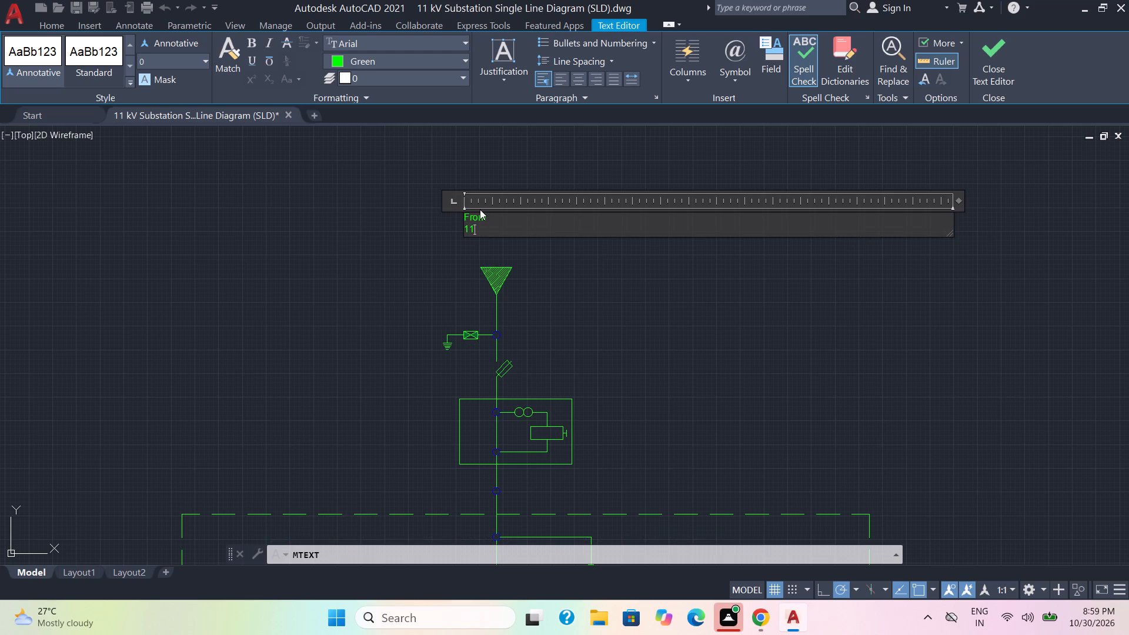
key(k)
key(shift+v)
key(space)
text(Incoming)
key(space)
text(Line)
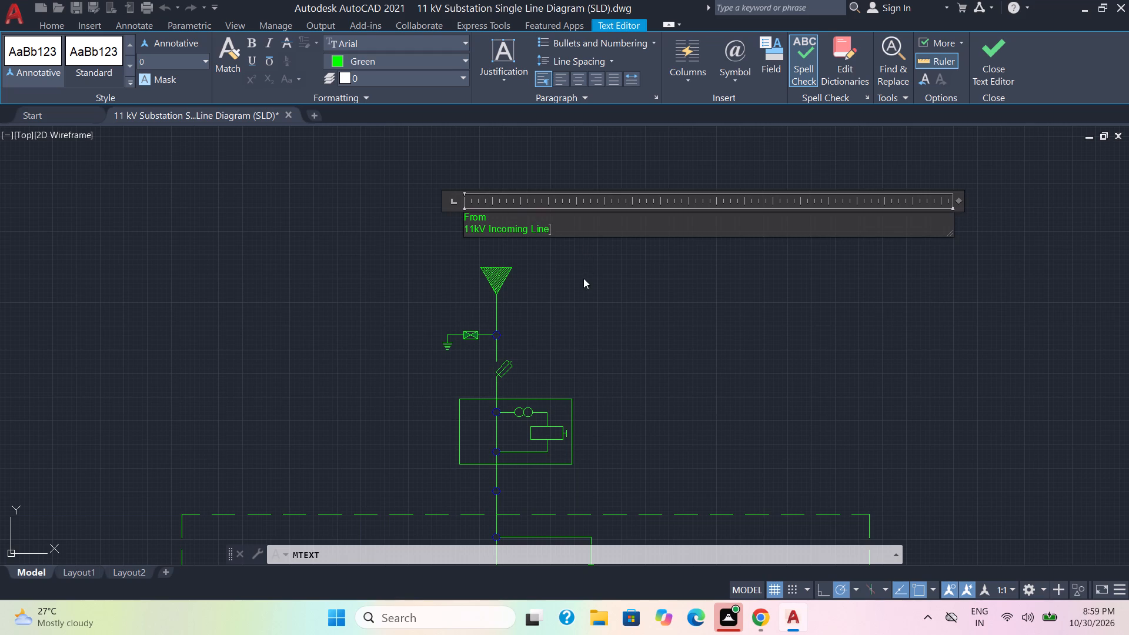
click(583, 279)
Set the text height of the "From 11kV Incoming Line" label to 1.
click(512, 227)
click(396, 193)
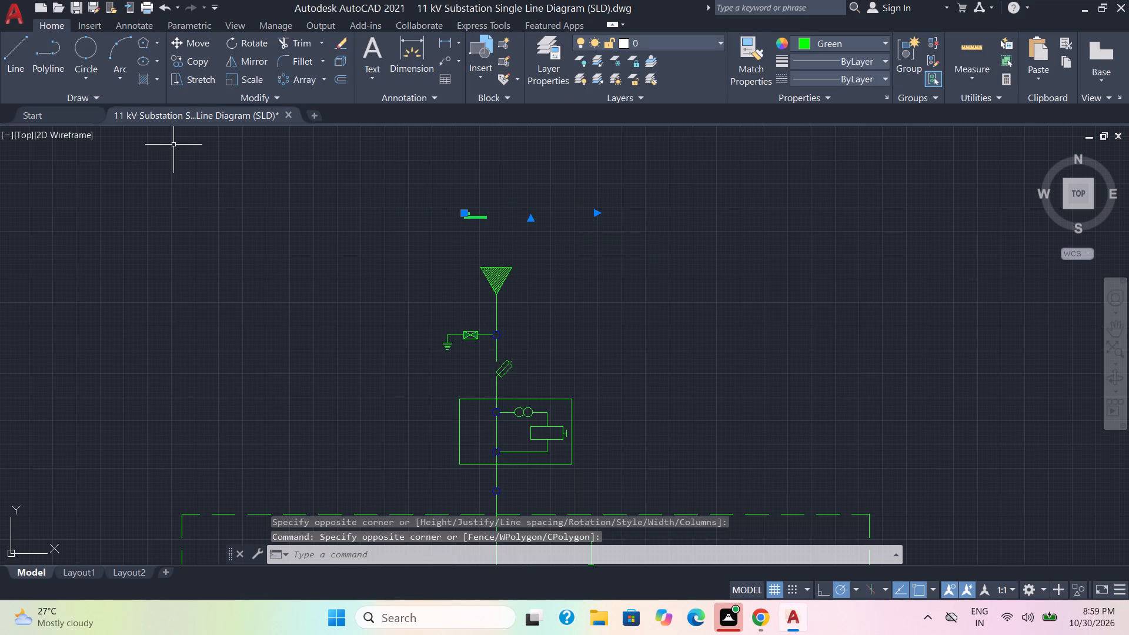
key(ctrl+1)
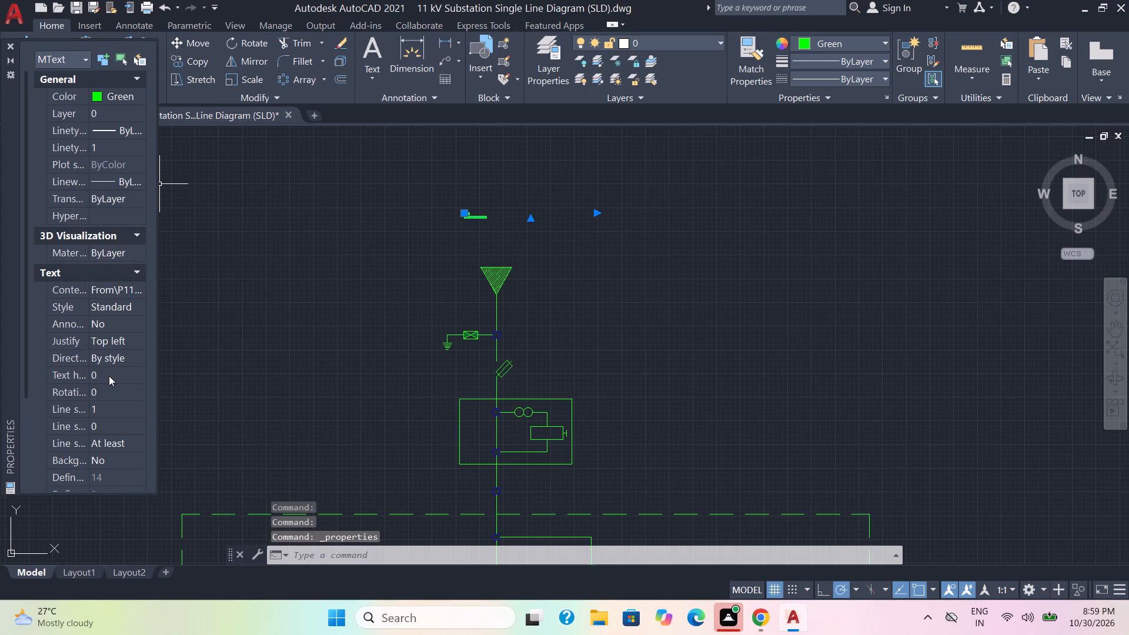
drag(109, 375, 84, 376)
key(1)
key(Return)
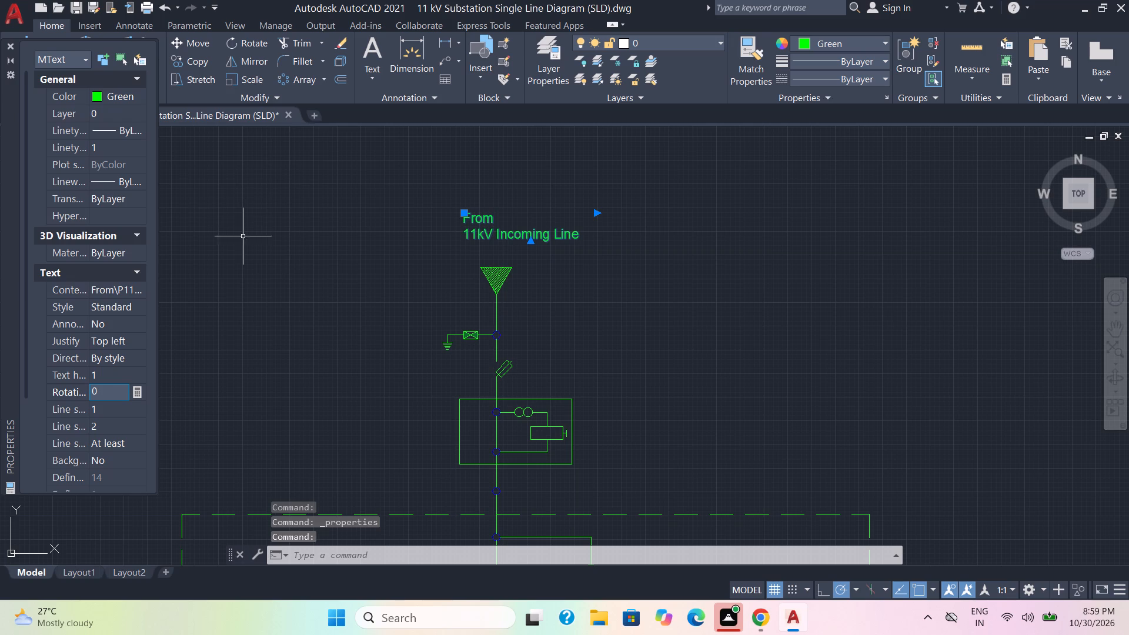
Centre-justify both lines of the "From 11kV Incoming Line" label.
click(6, 44)
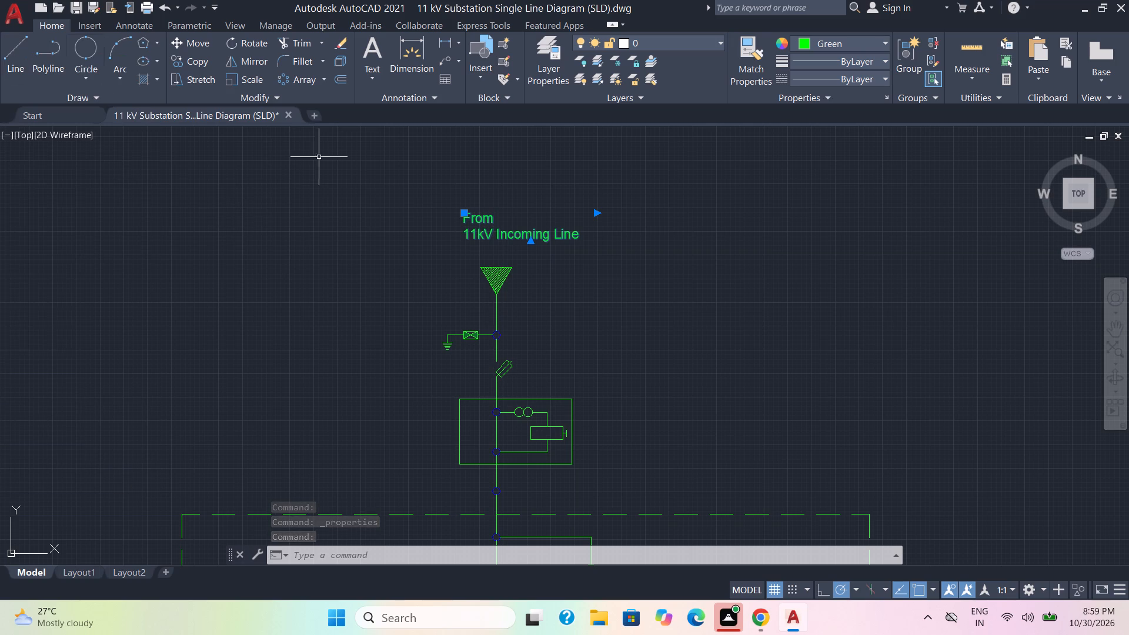
double_click(575, 236)
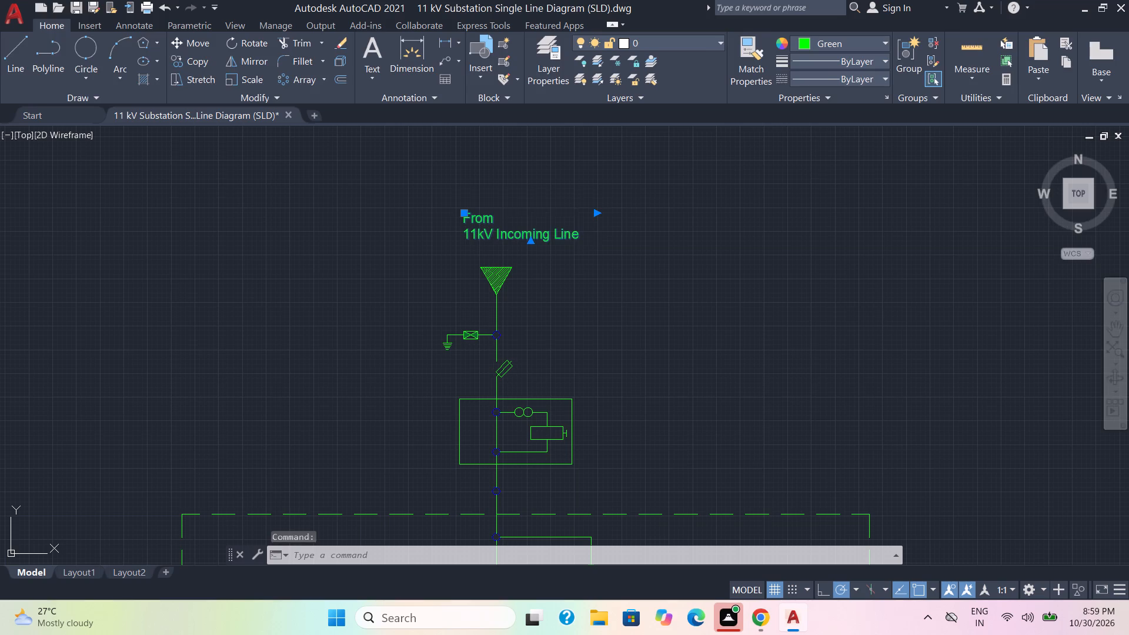
click(590, 242)
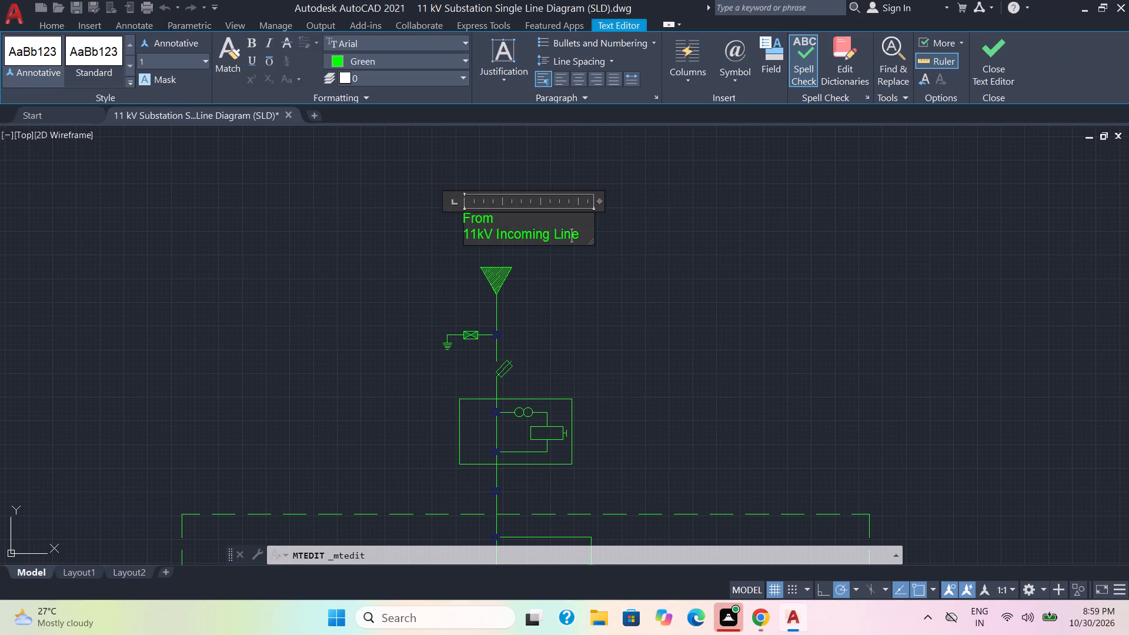
drag(582, 236, 445, 216)
click(582, 75)
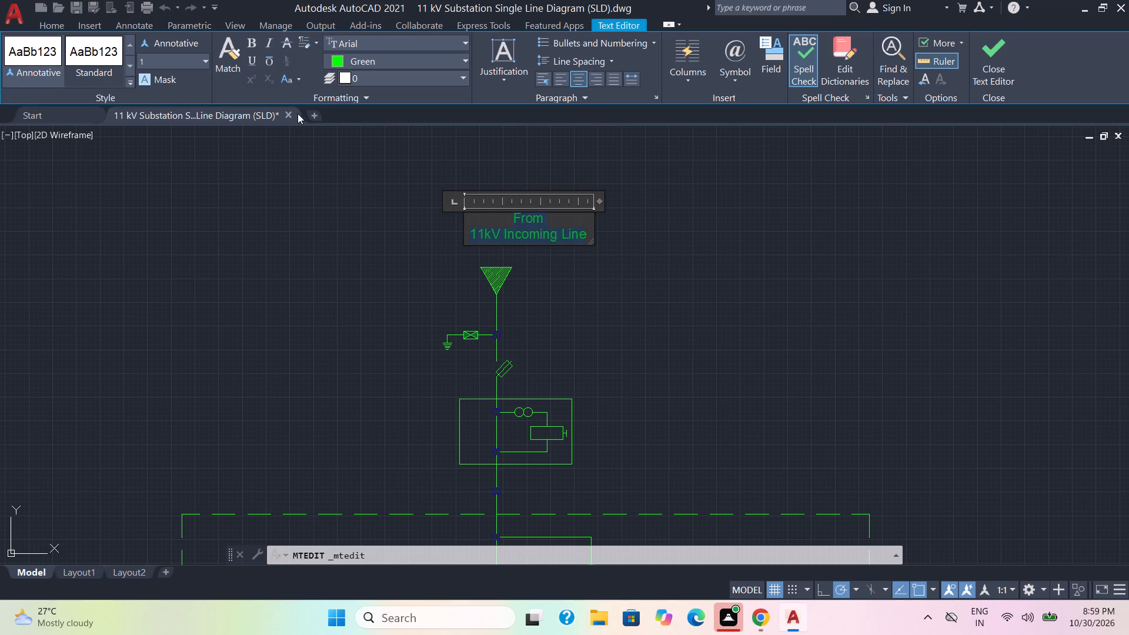
click(330, 150)
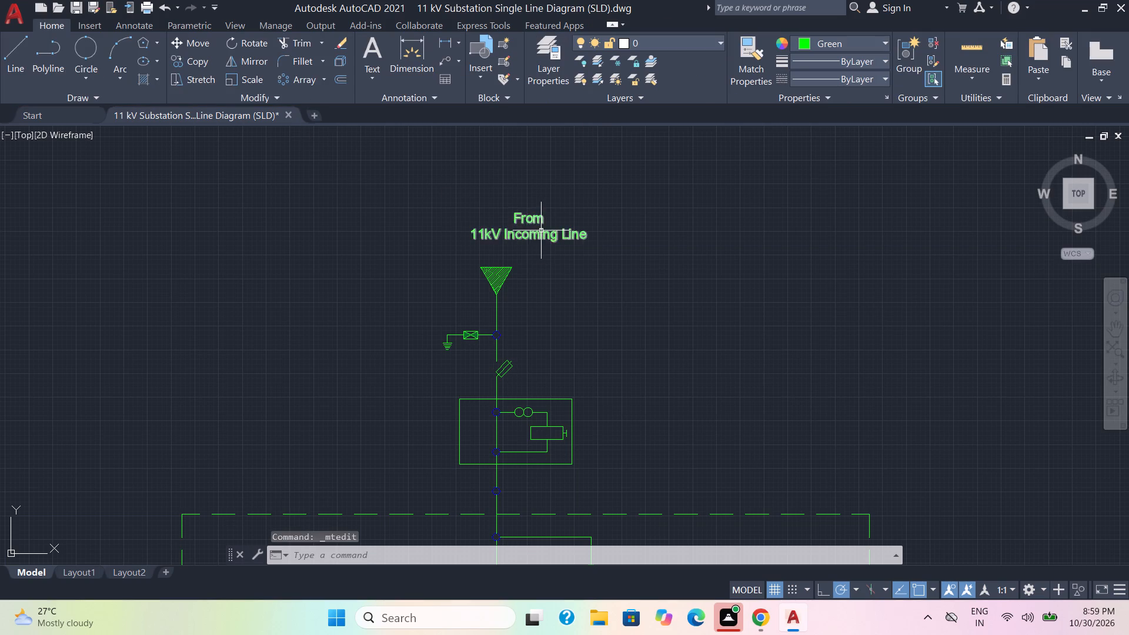
Move the "From 11kV Incoming Line" label down and to the left so it sits just above the hatched triangle.
click(538, 230)
click(186, 34)
click(186, 43)
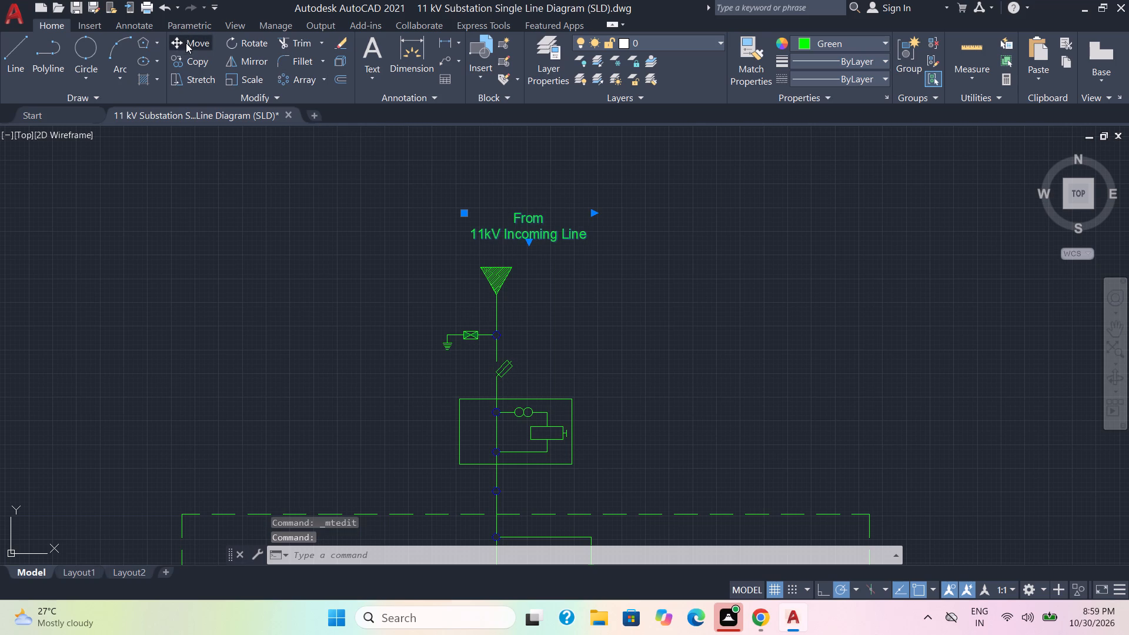
click(526, 231)
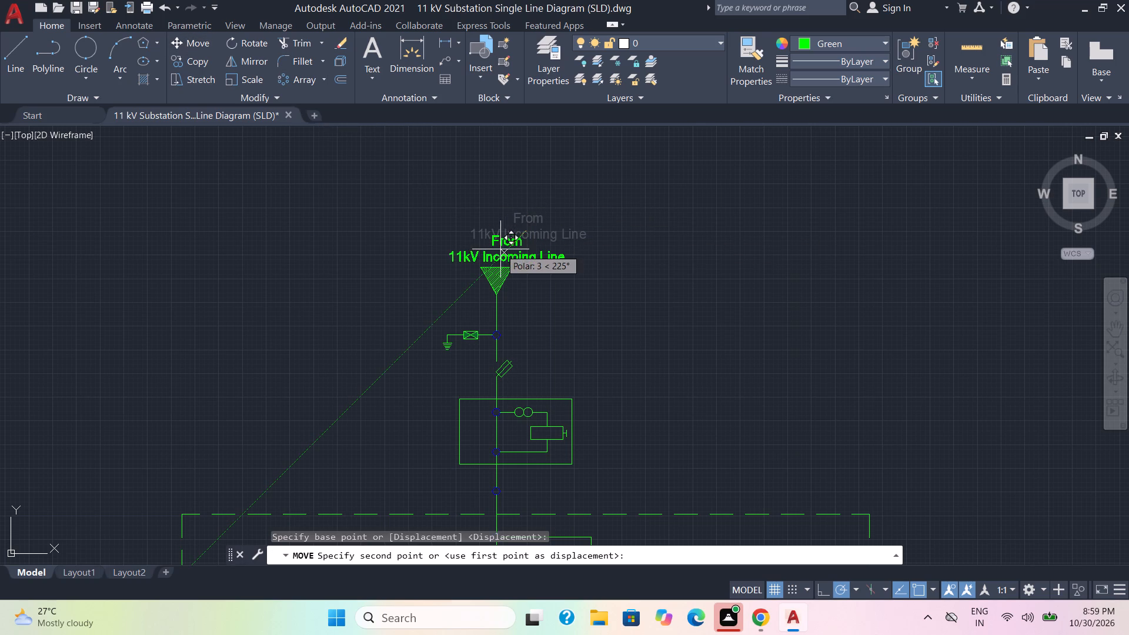
scroll(500, 249, up, 3)
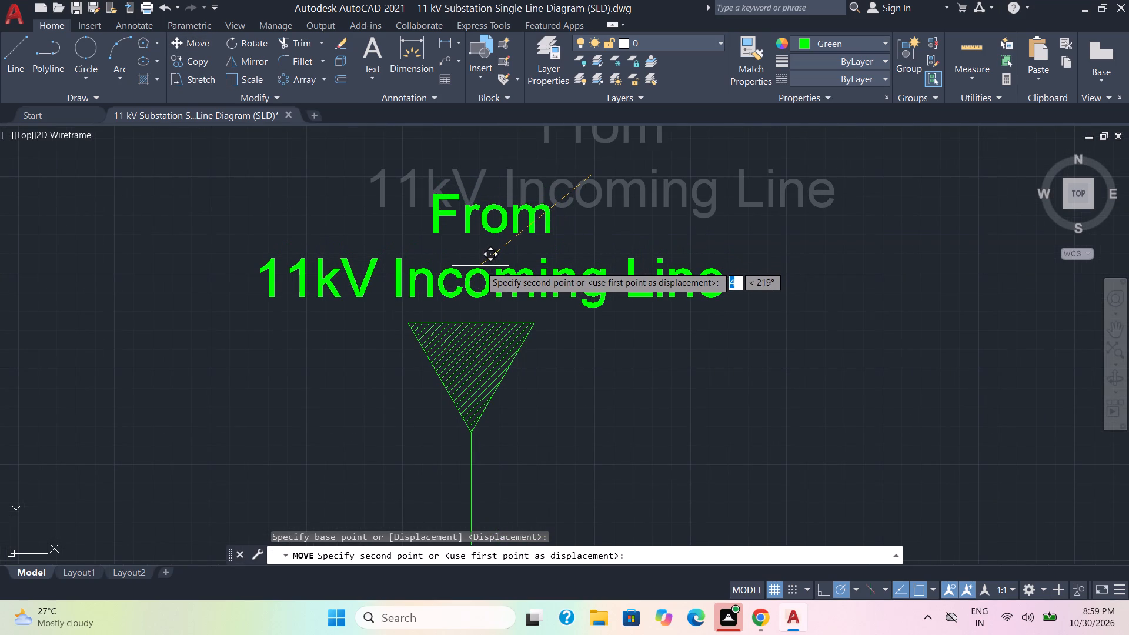
click(480, 266)
Copy the "From 11kV Incoming Line" label to two places: beside the slanted fuse symbol and above the crossed-box arrester symbol.
scroll(602, 350, down, 2)
middle_drag(611, 387, 607, 286)
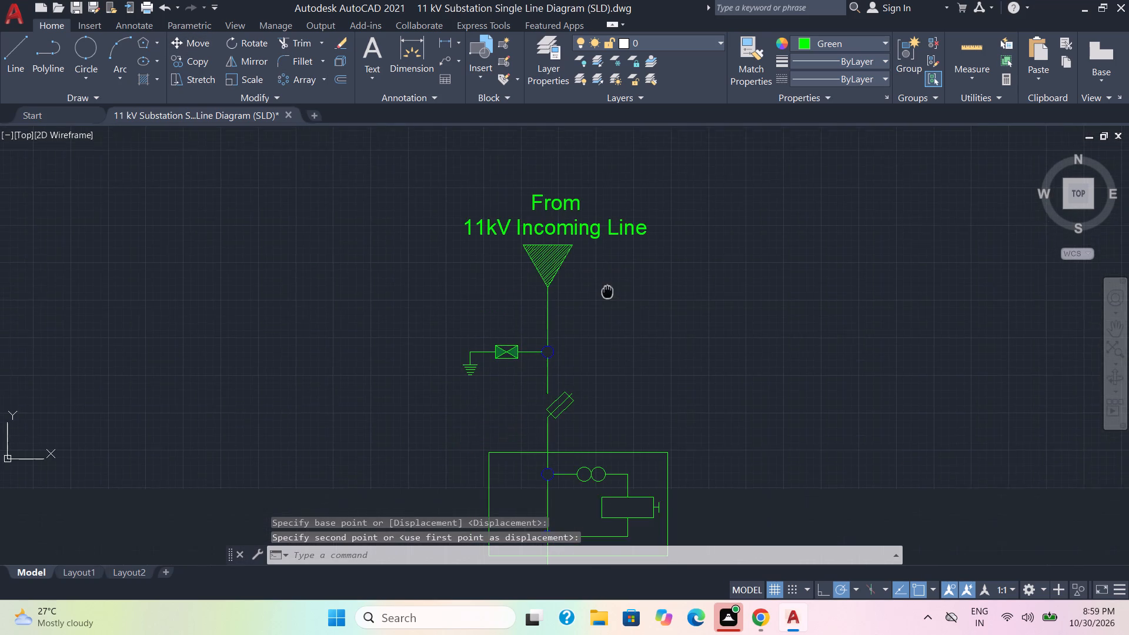
middle_drag(607, 286, 607, 276)
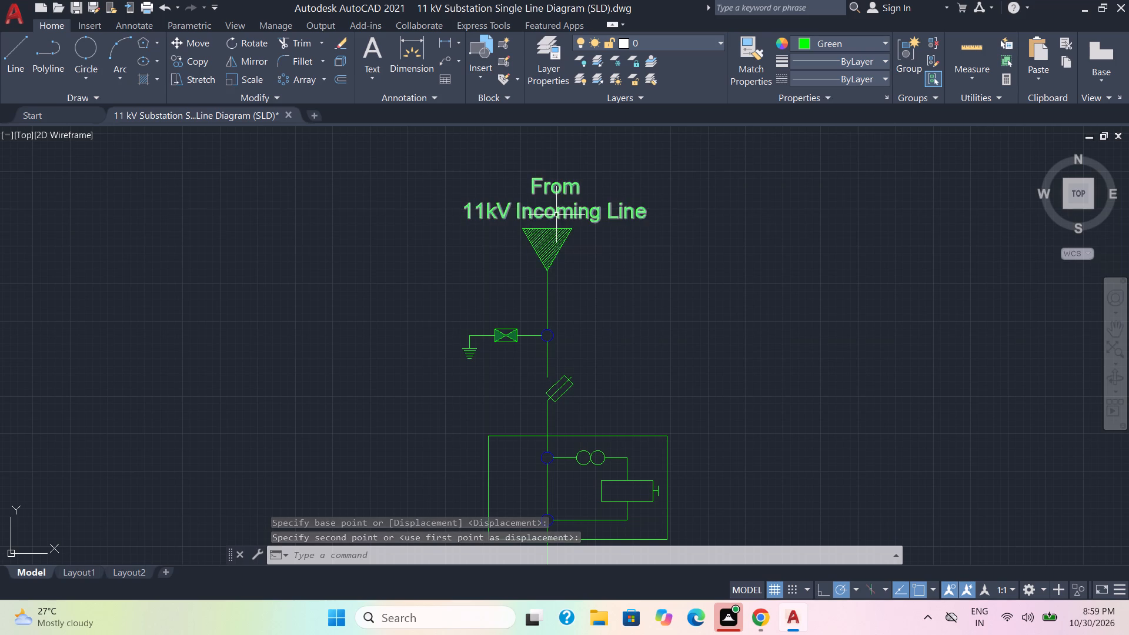
click(556, 215)
click(197, 63)
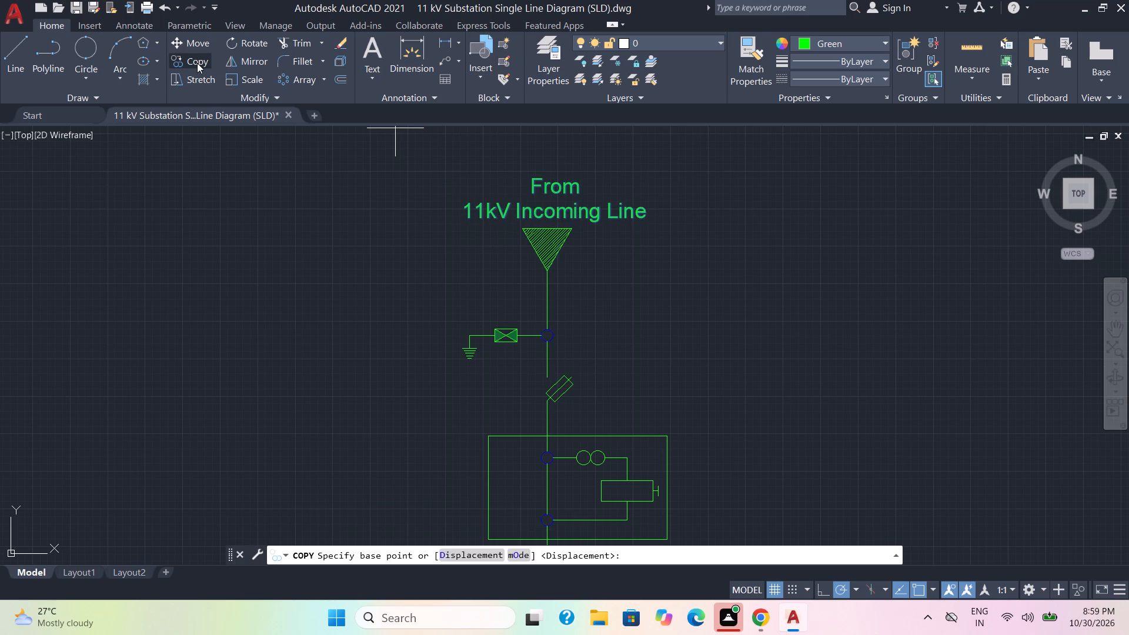
click(555, 188)
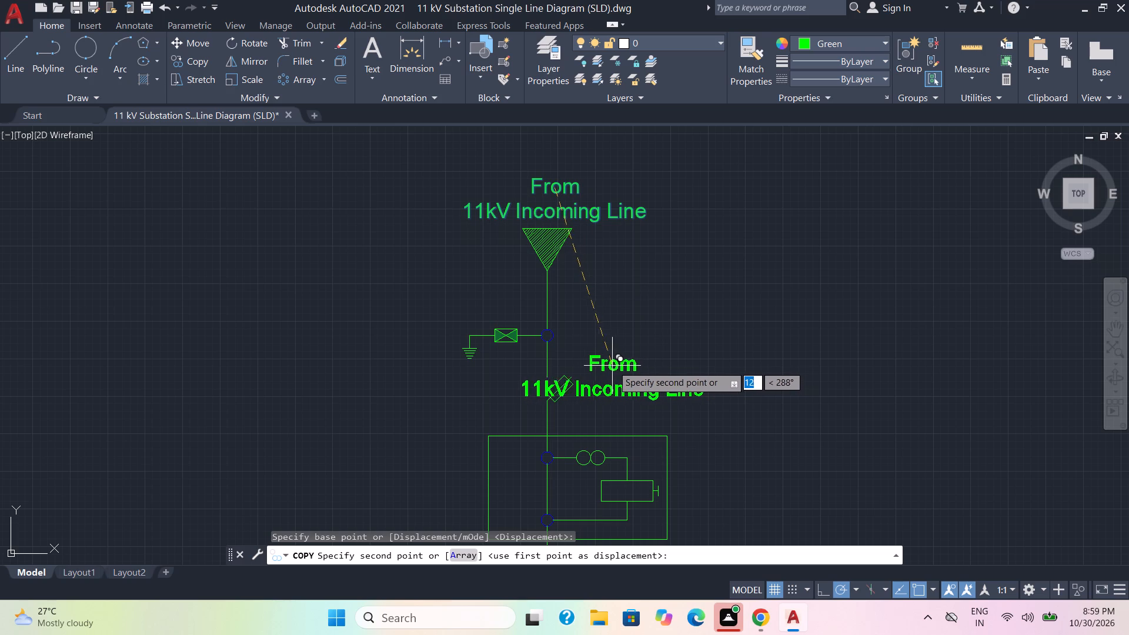
click(618, 354)
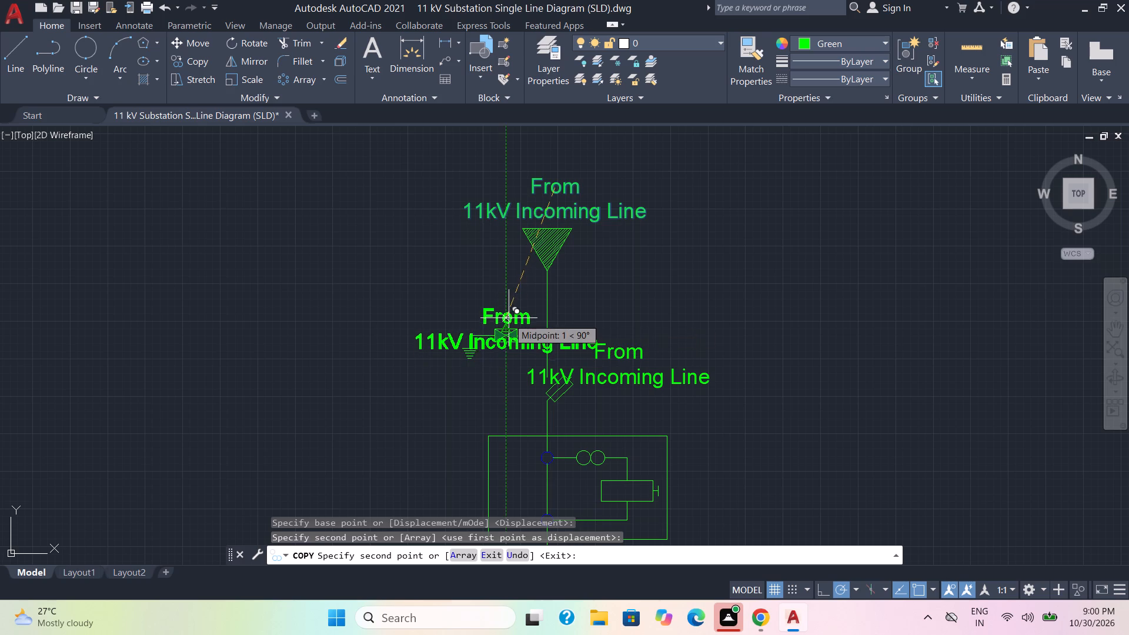
click(509, 317)
key(Escape)
Replace the text of the copied label above the crossed-box arrester symbol with "L/A".
double_click(538, 346)
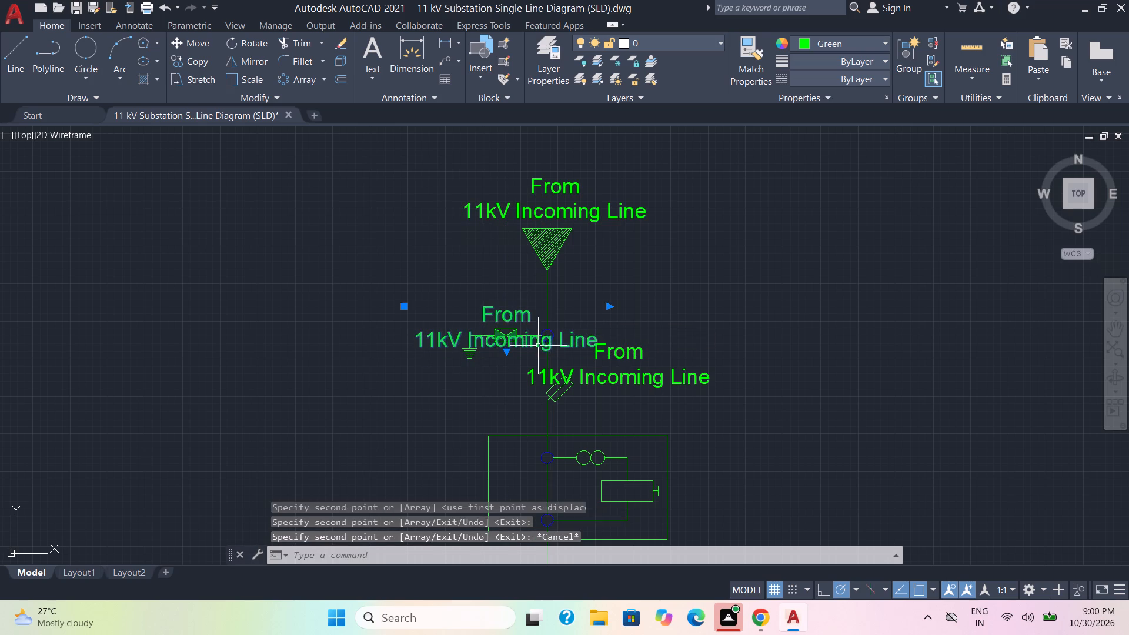
drag(597, 340, 415, 321)
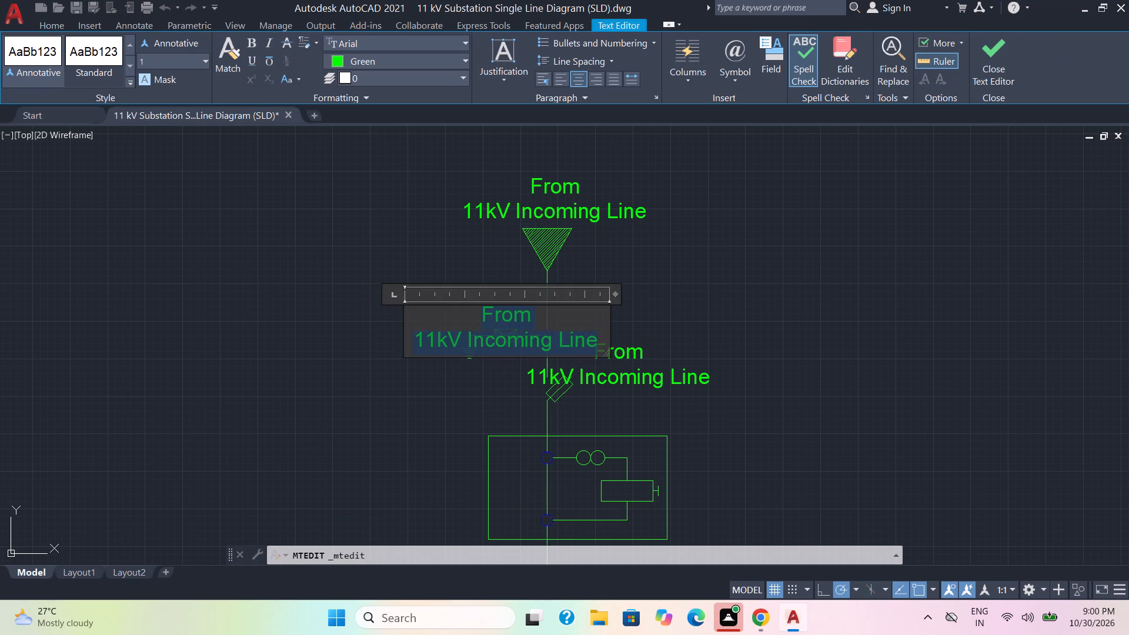
drag(415, 321, 415, 319)
text(L/)
key(a)
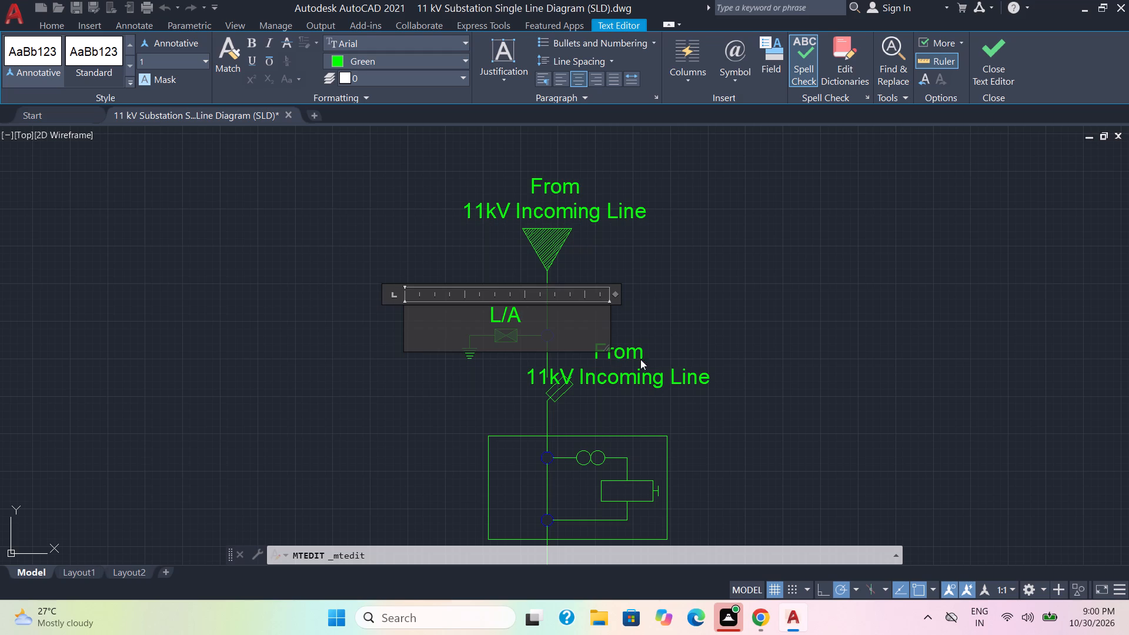
click(724, 303)
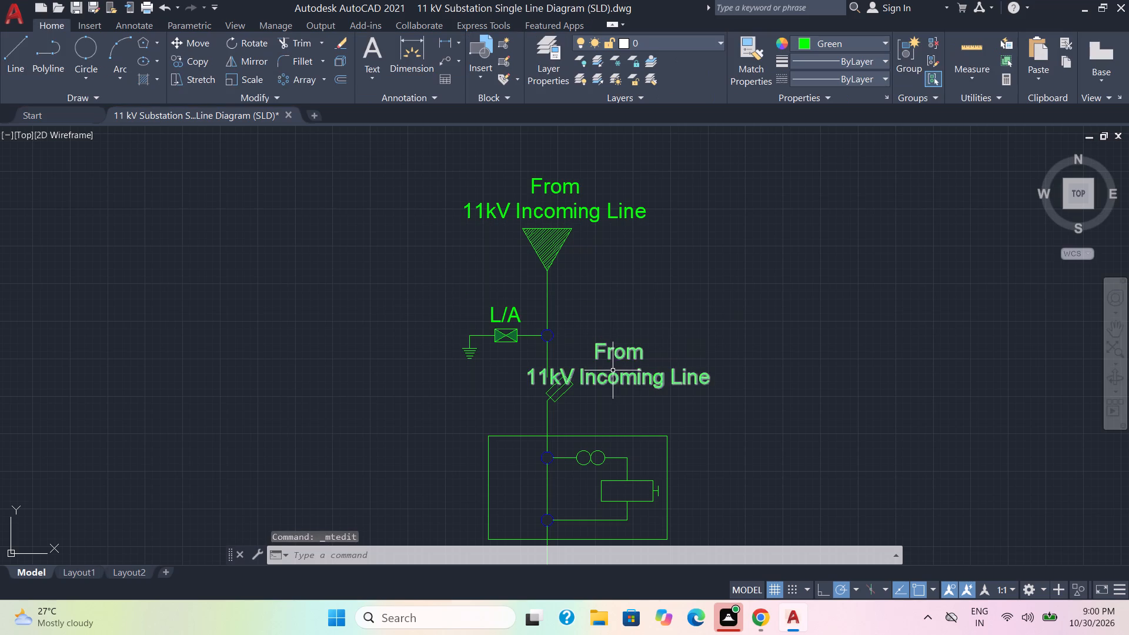
Replace the text of the copied label beside the slanted fuse symbol with "DROP", "DUT" and "FUSE" on separate lines.
double_click(619, 379)
drag(714, 379, 503, 351)
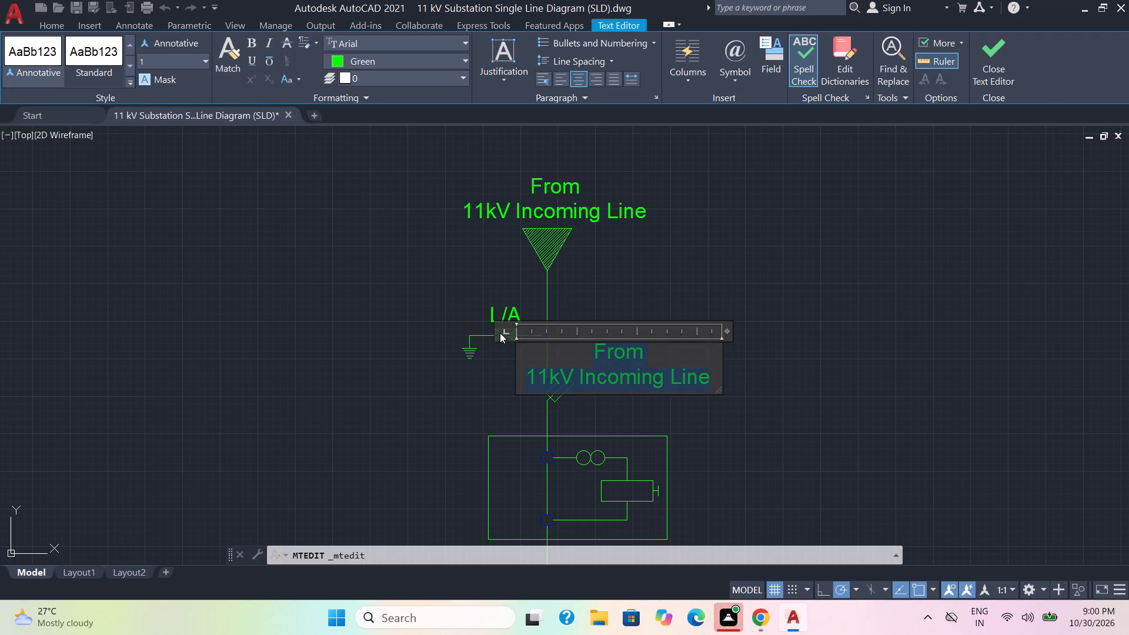
text(drop)
key(Return)
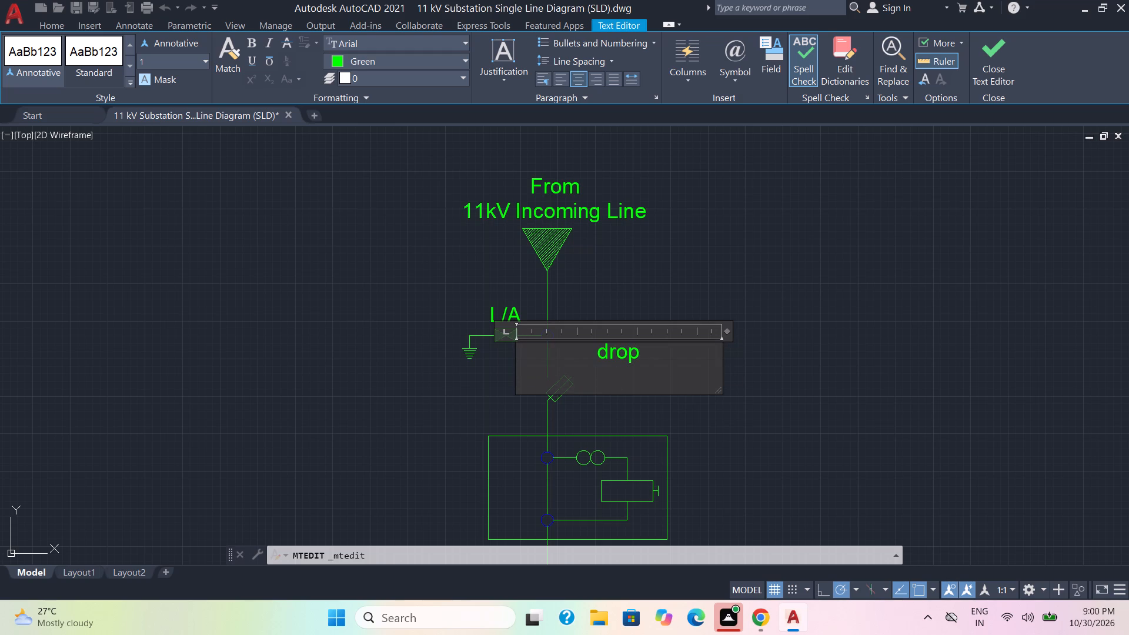
drag(662, 353, 529, 350)
key(d)
key(r)
text(OP)
key(Return)
text(DUT)
key(Return)
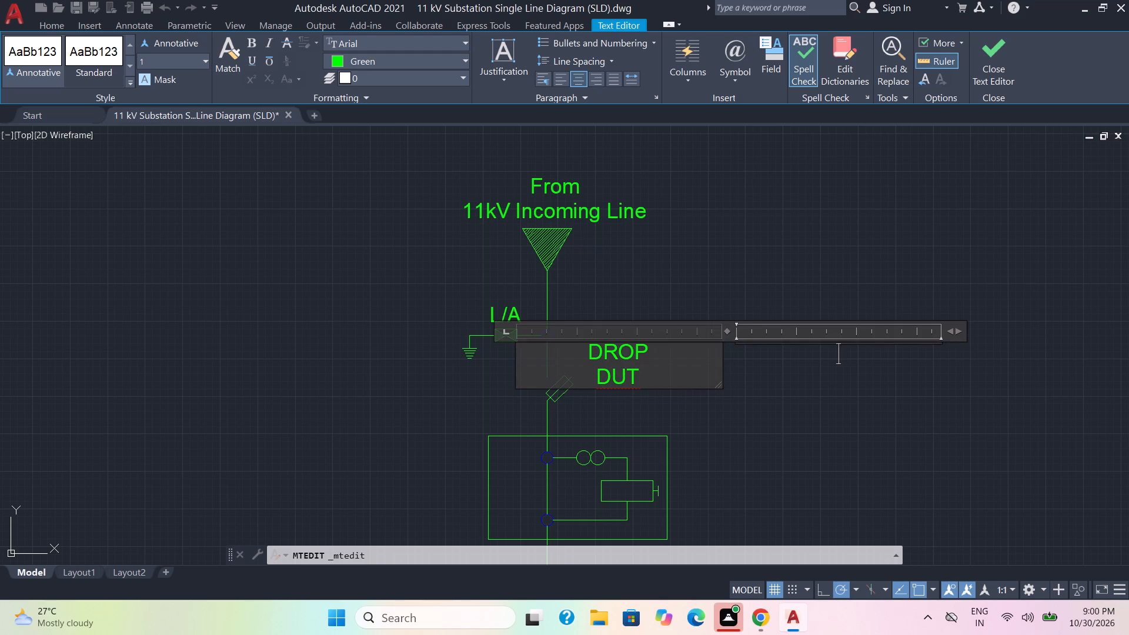
text(FUSE)
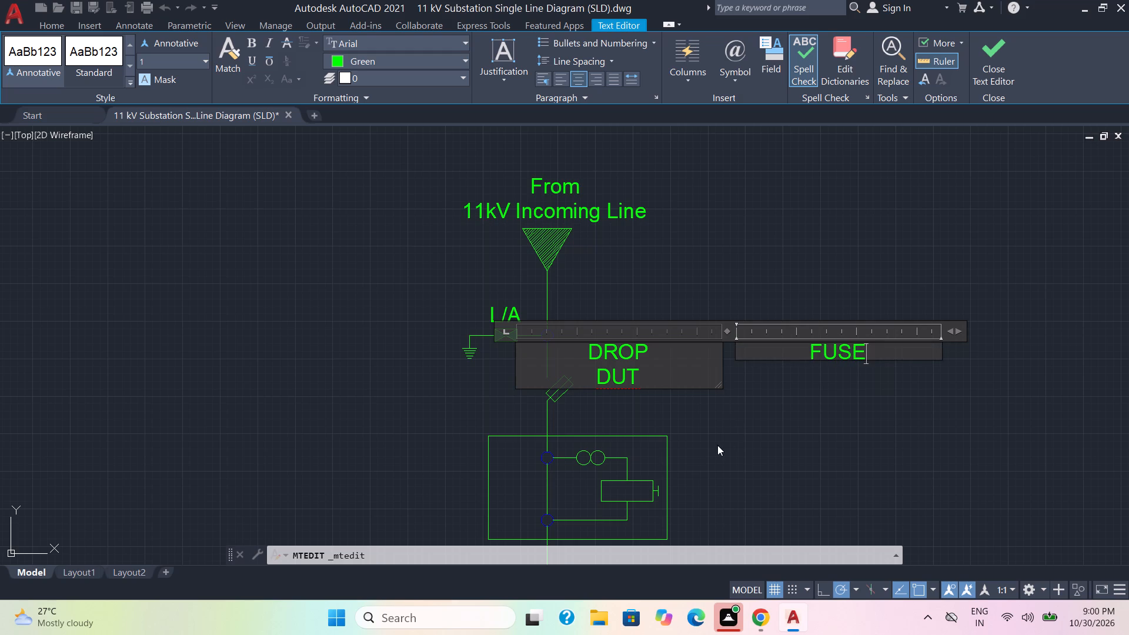
key(Escape)
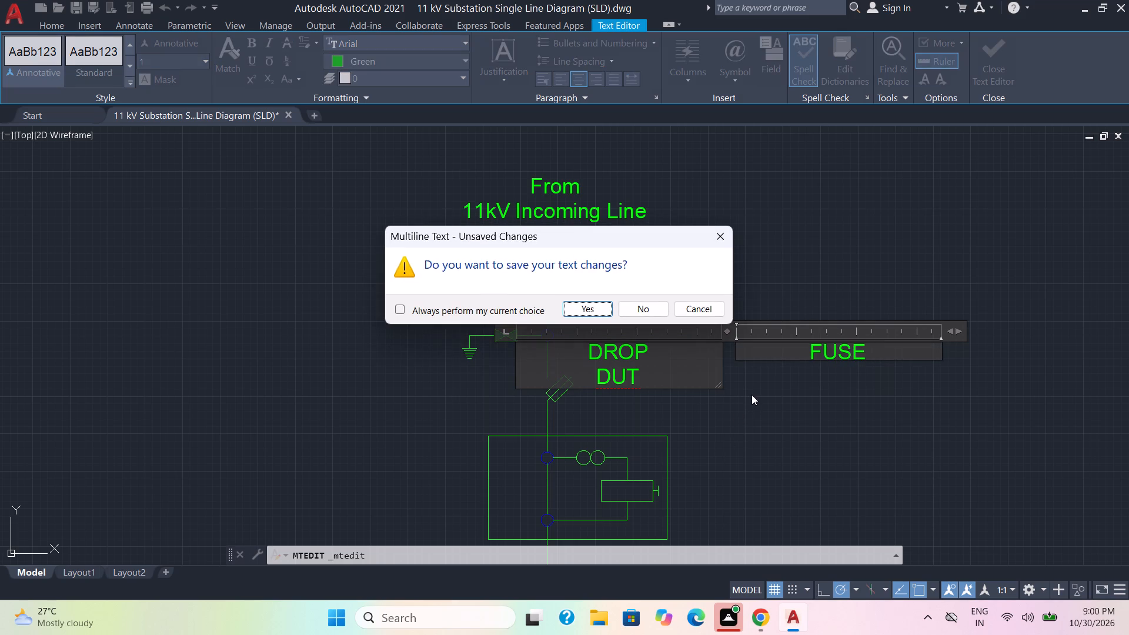
click(717, 233)
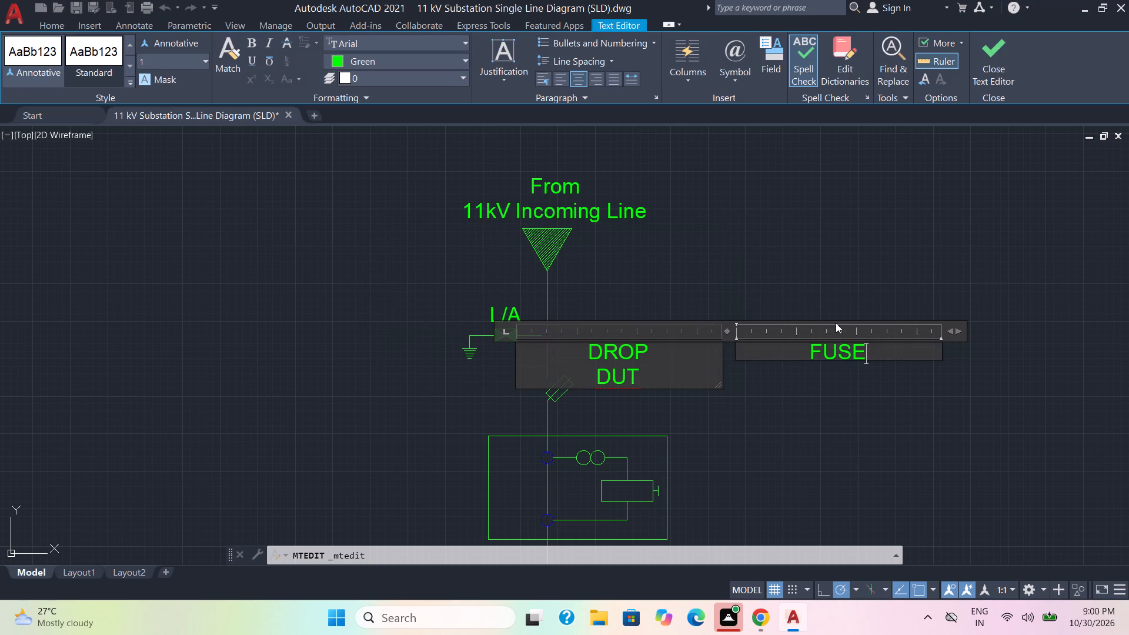
click(866, 410)
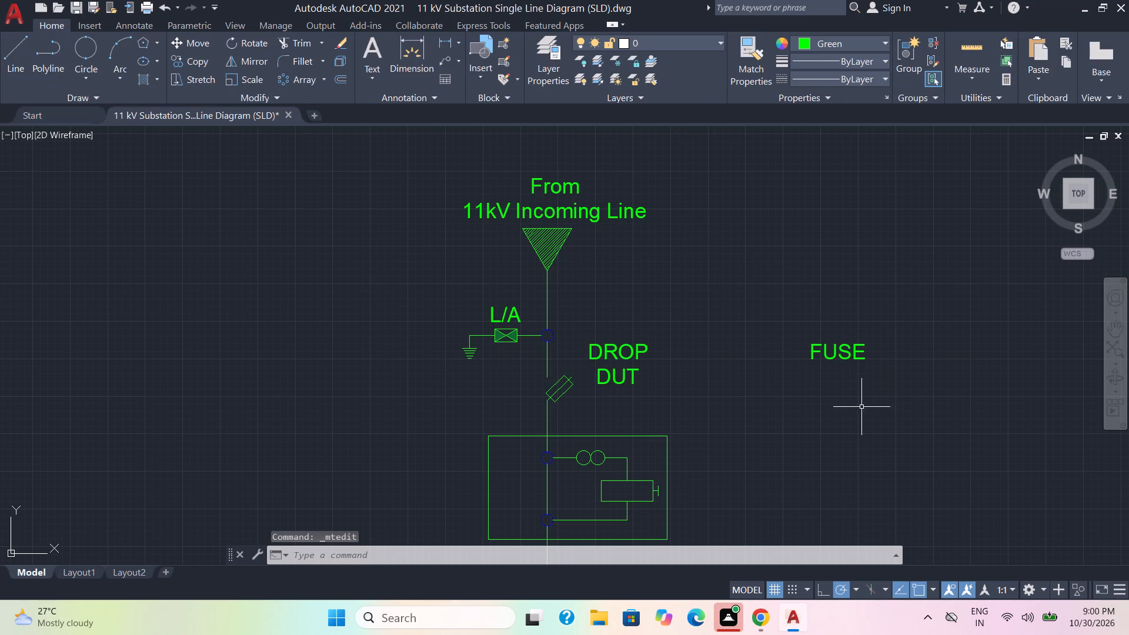
Delete "FUSE" from the fuse label's second column and enlarge the first column's text frame to leave room below "DUT".
click(630, 380)
double_click(623, 380)
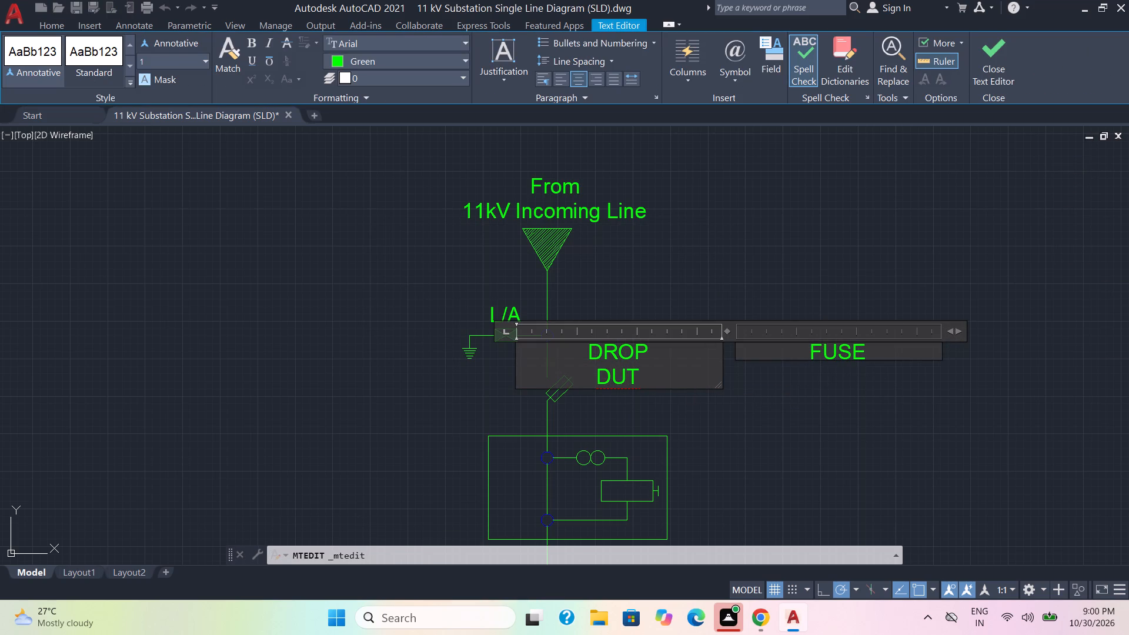
drag(676, 386, 680, 404)
drag(726, 332, 779, 326)
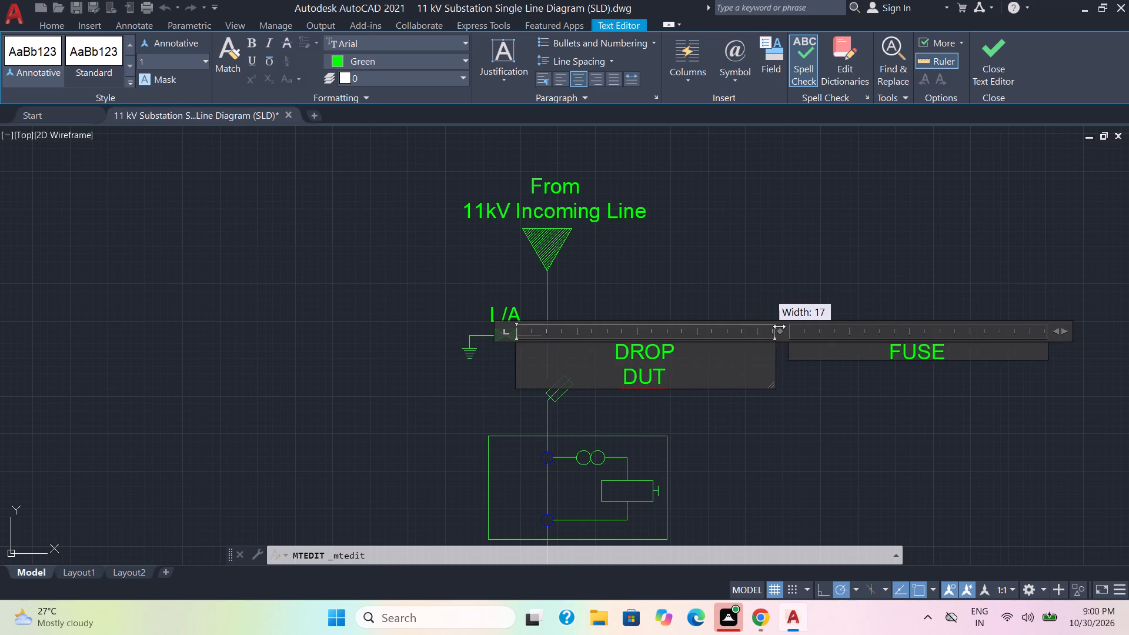
drag(779, 326, 694, 331)
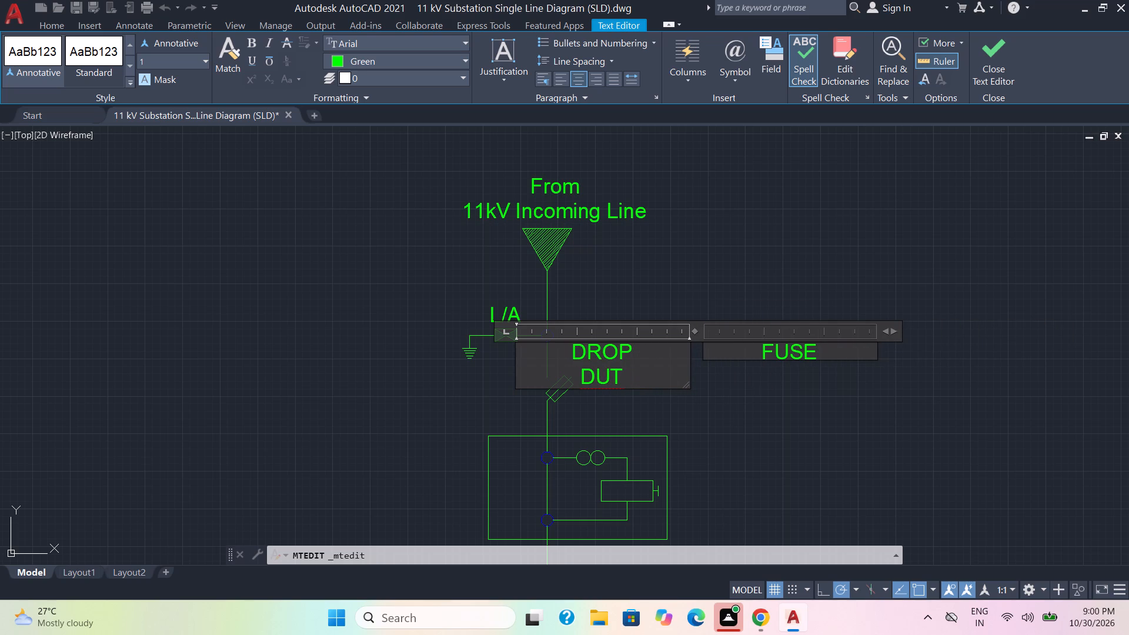
drag(820, 351, 751, 362)
key(Delete)
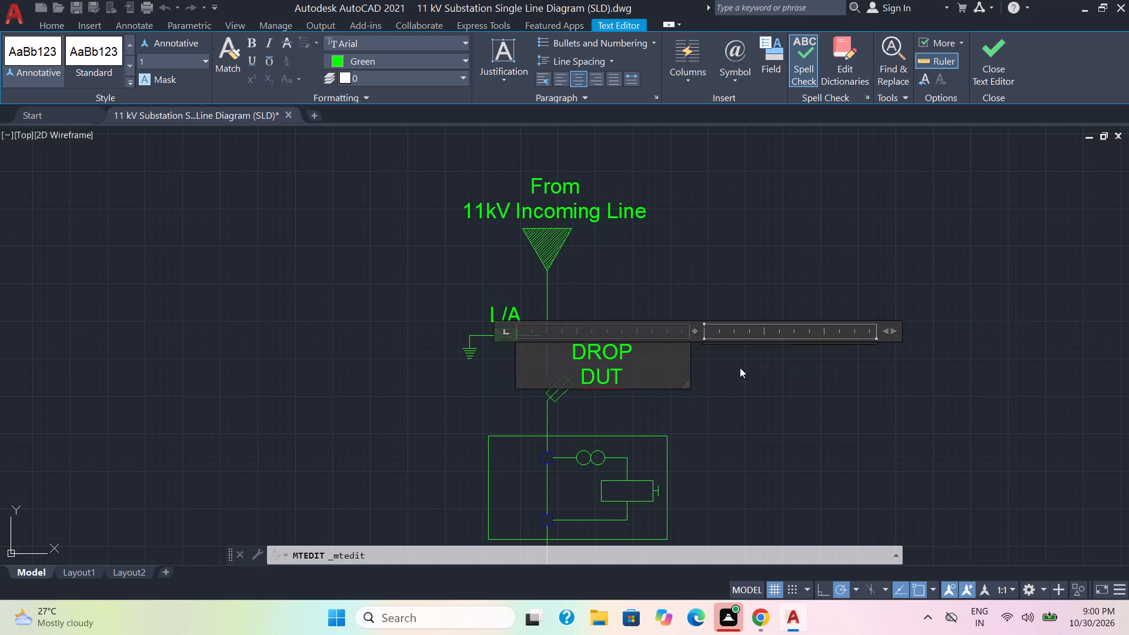
click(641, 380)
key(Return)
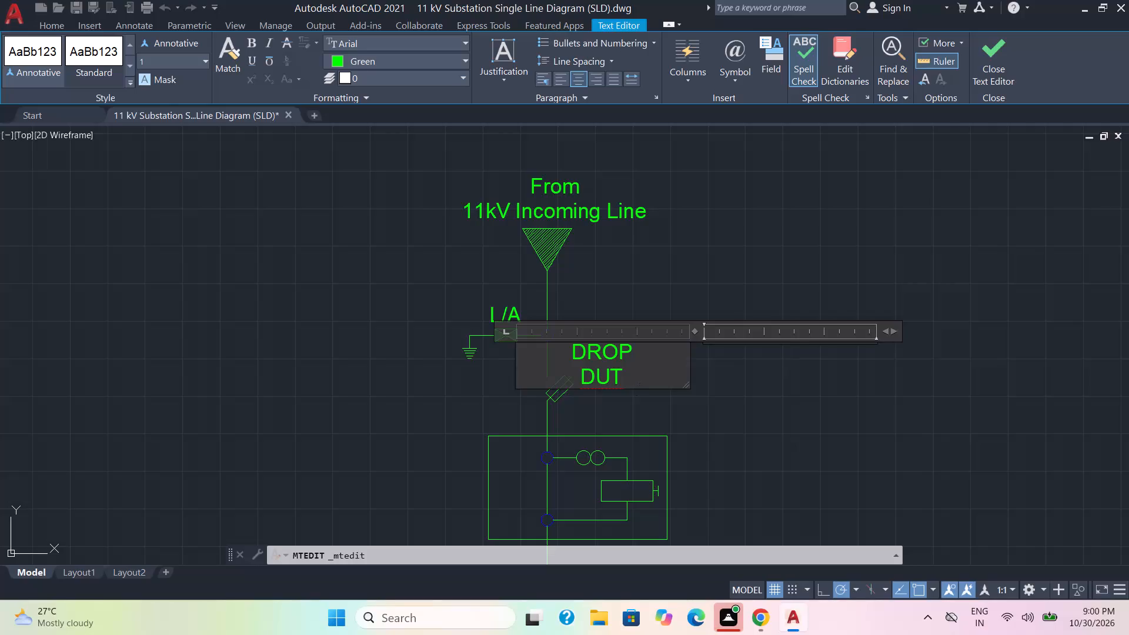
key(Delete)
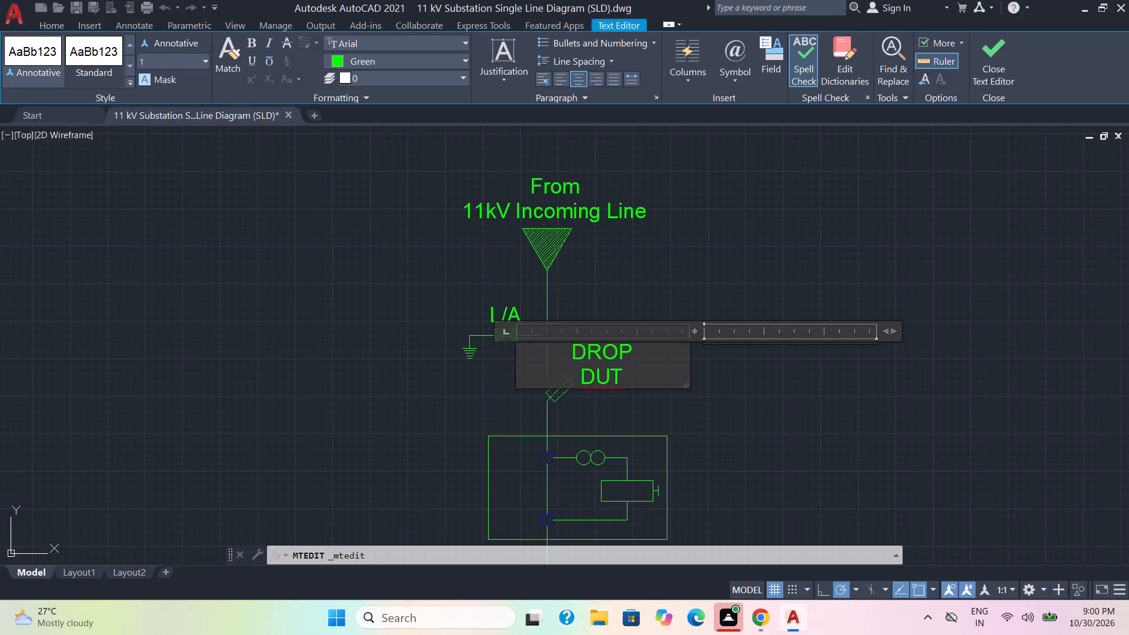
click(658, 343)
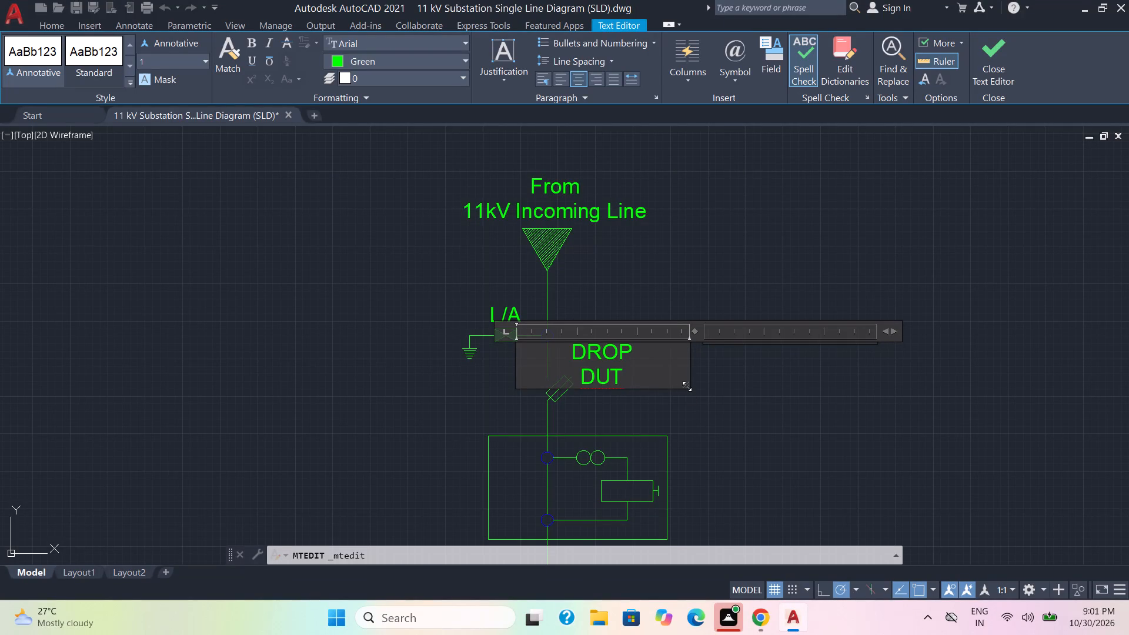
drag(687, 386, 700, 416)
Add "FUSE" as a third line below "DUT" in the fuse label and finish editing the text.
click(634, 379)
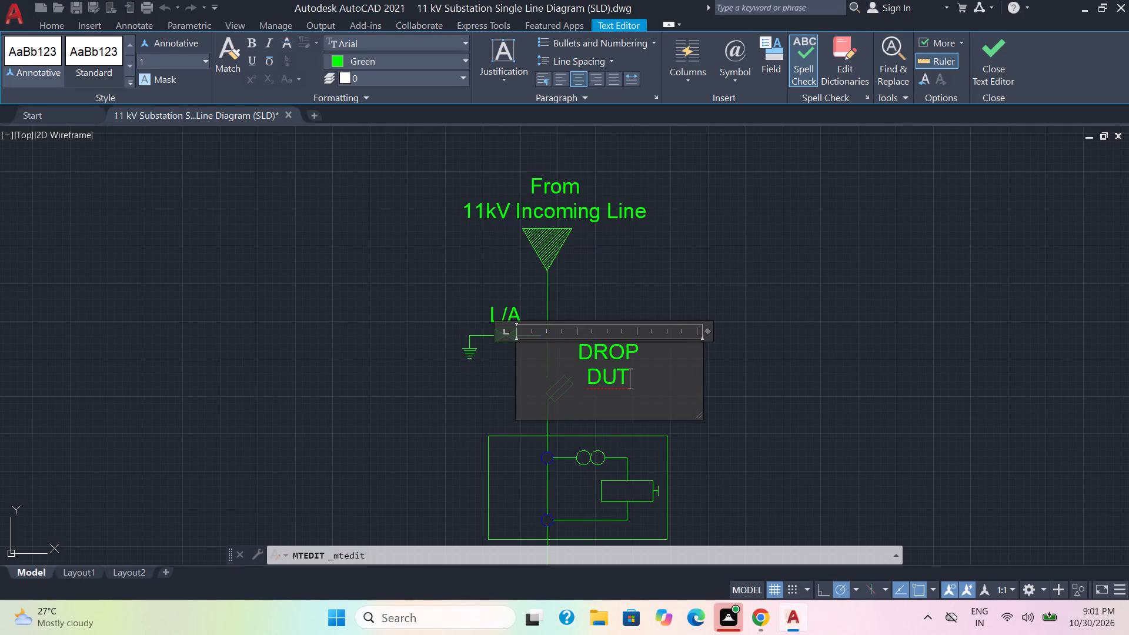
key(Return)
key(f)
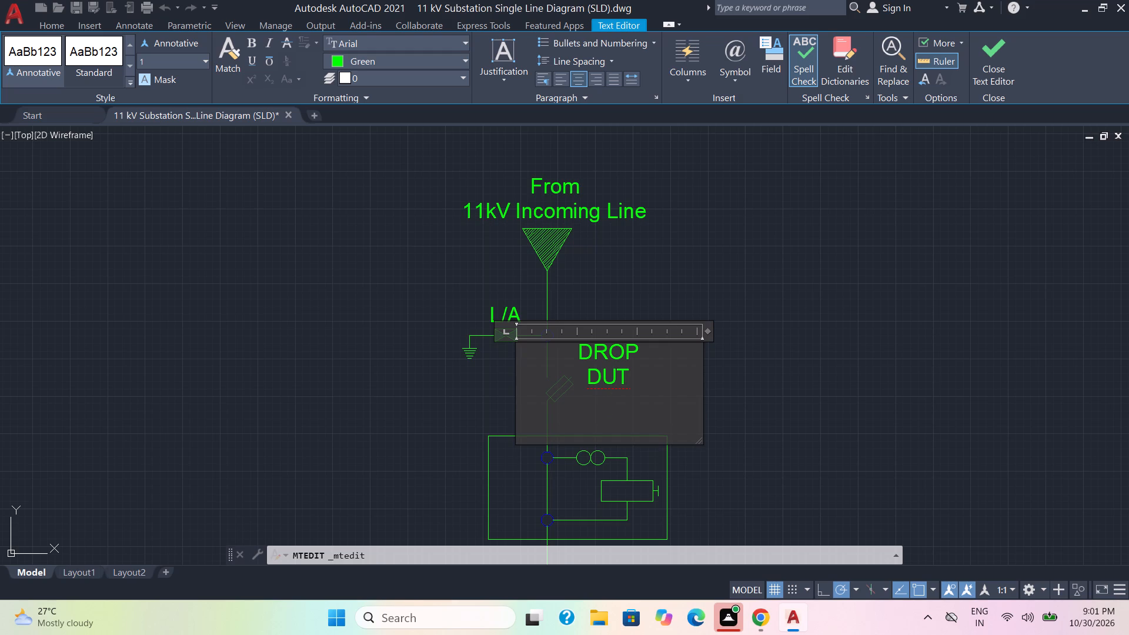
key(u)
text(SE)
click(782, 428)
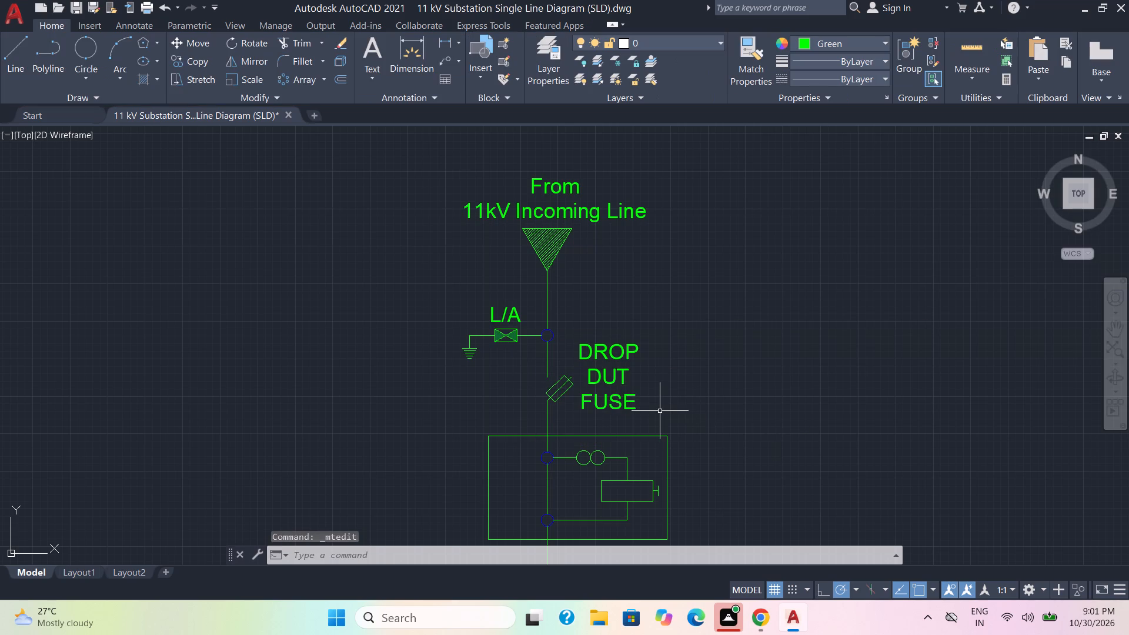
Copy the "L/A" label beside both line nodes in the metering box, into its small rectangle, and just outside the box.
middle_drag(665, 403, 664, 318)
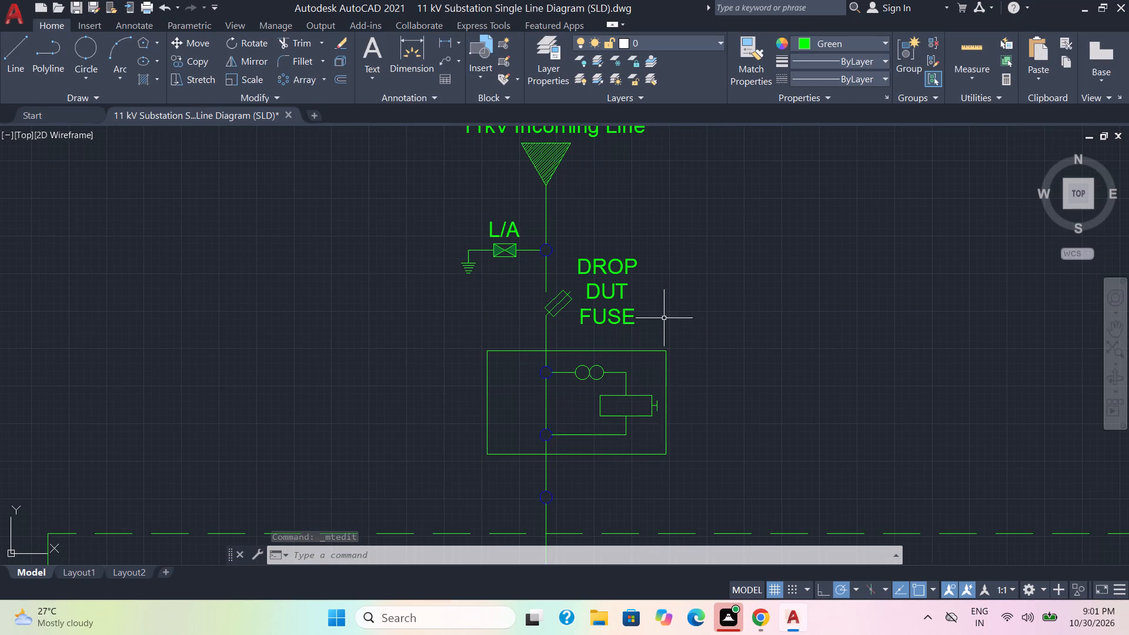
click(504, 230)
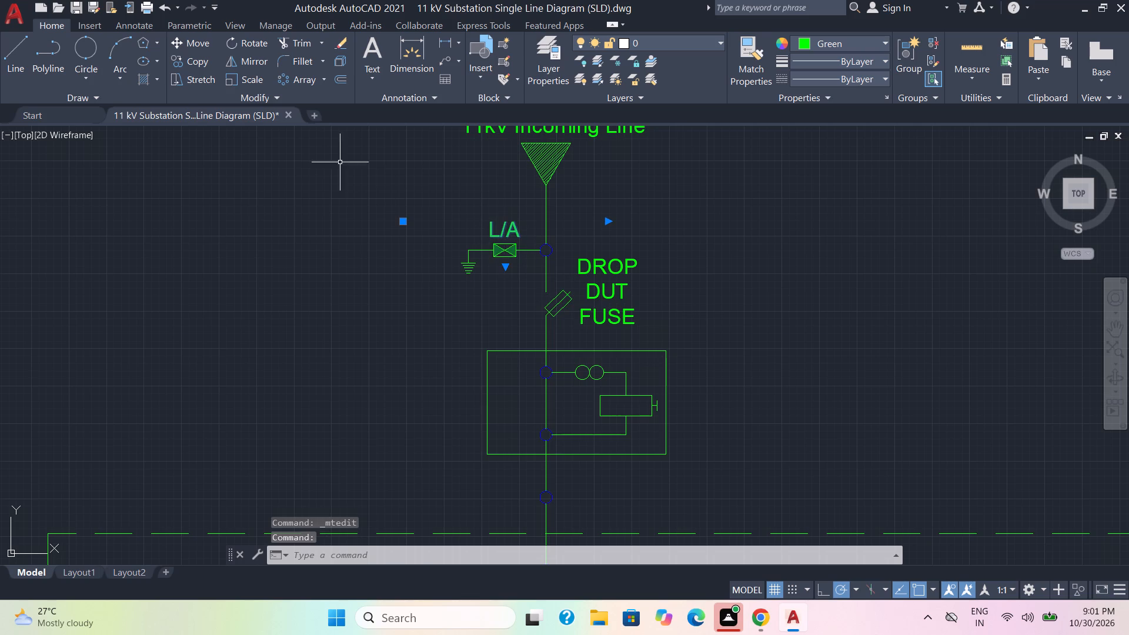
click(193, 62)
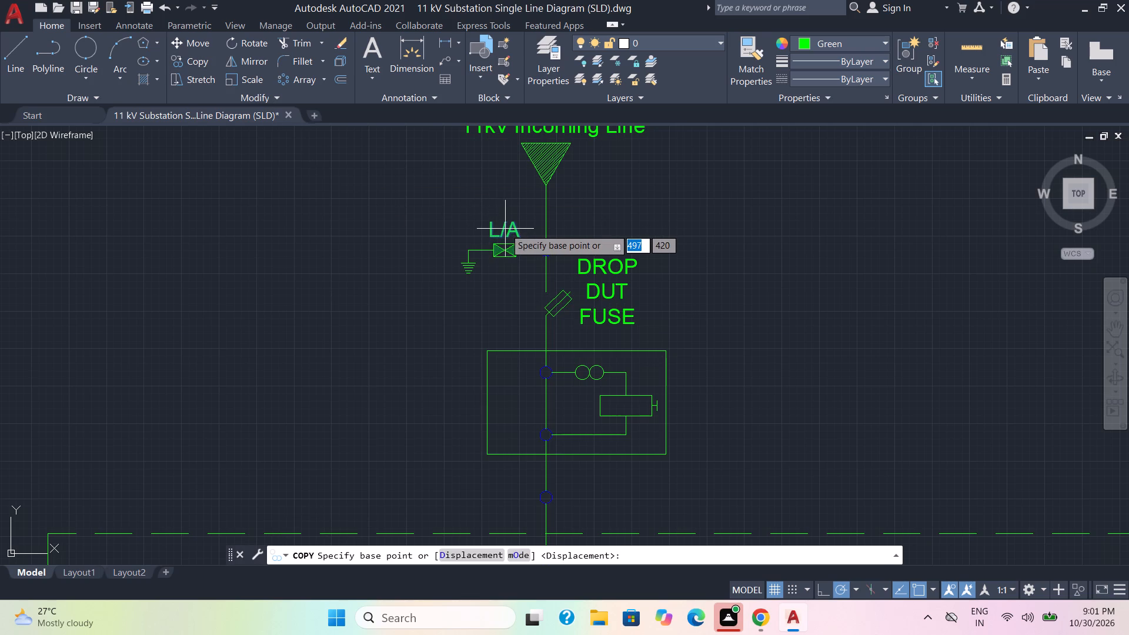
click(505, 229)
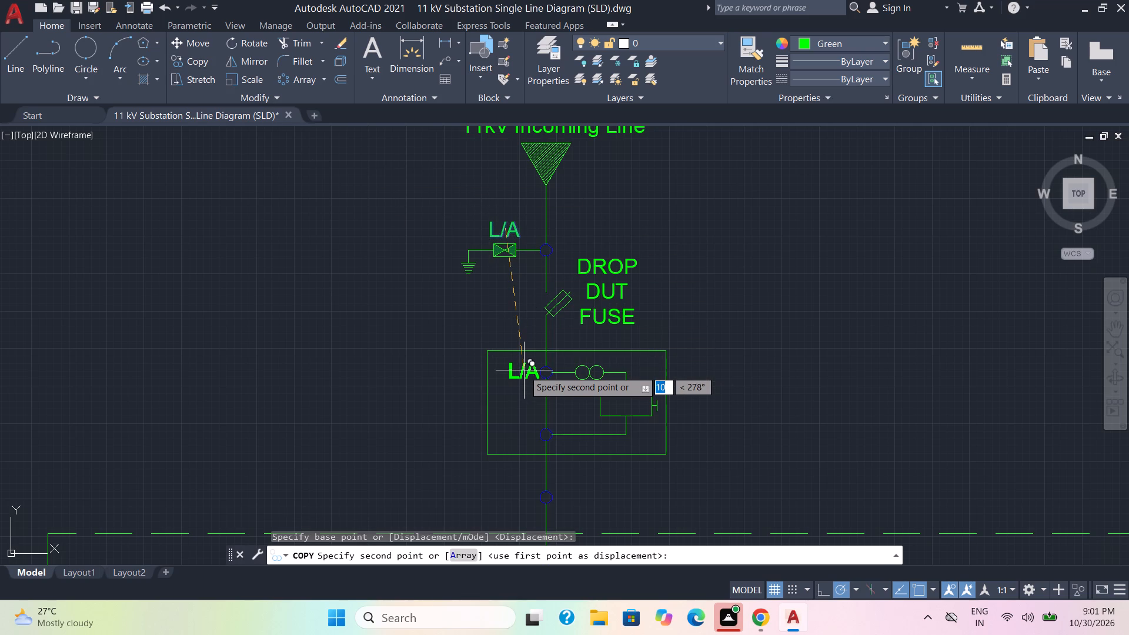
click(524, 370)
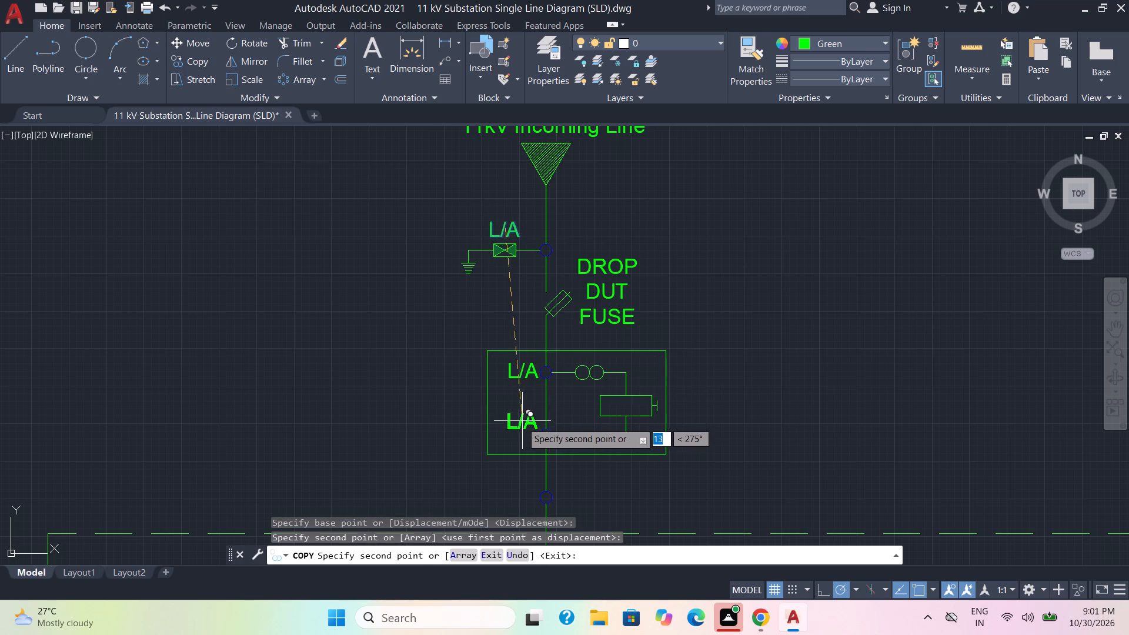
click(519, 430)
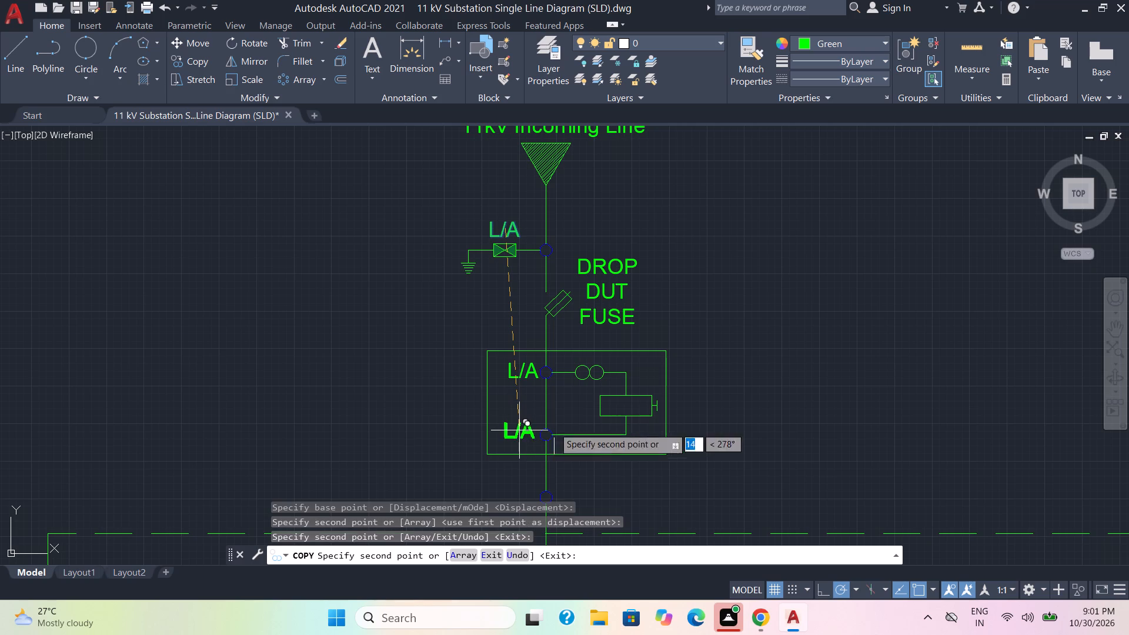
click(624, 404)
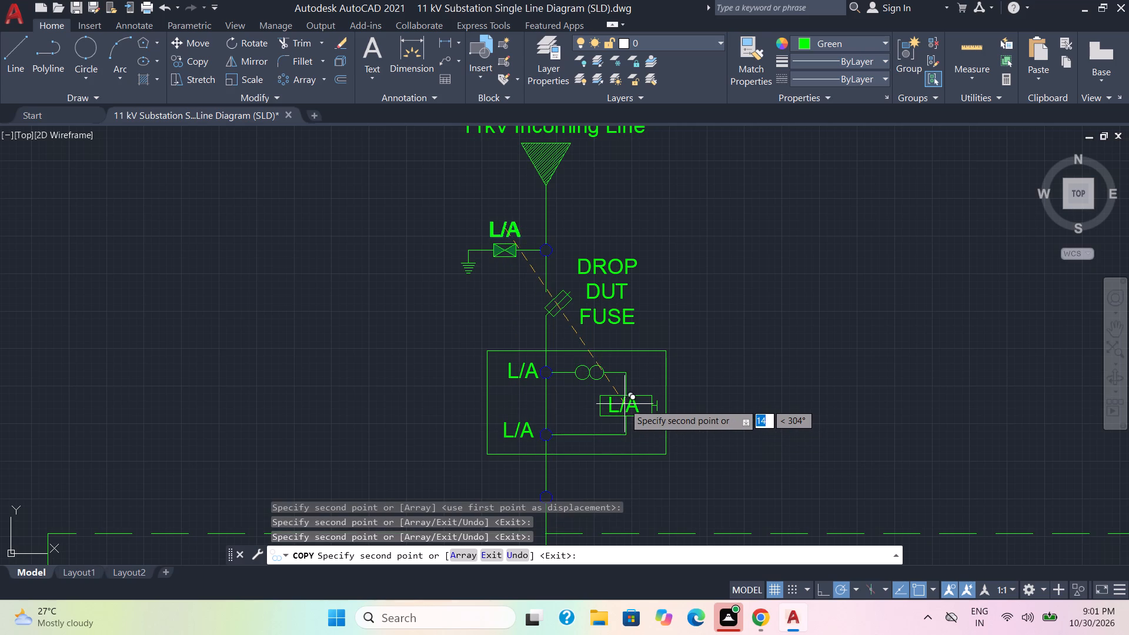
click(693, 375)
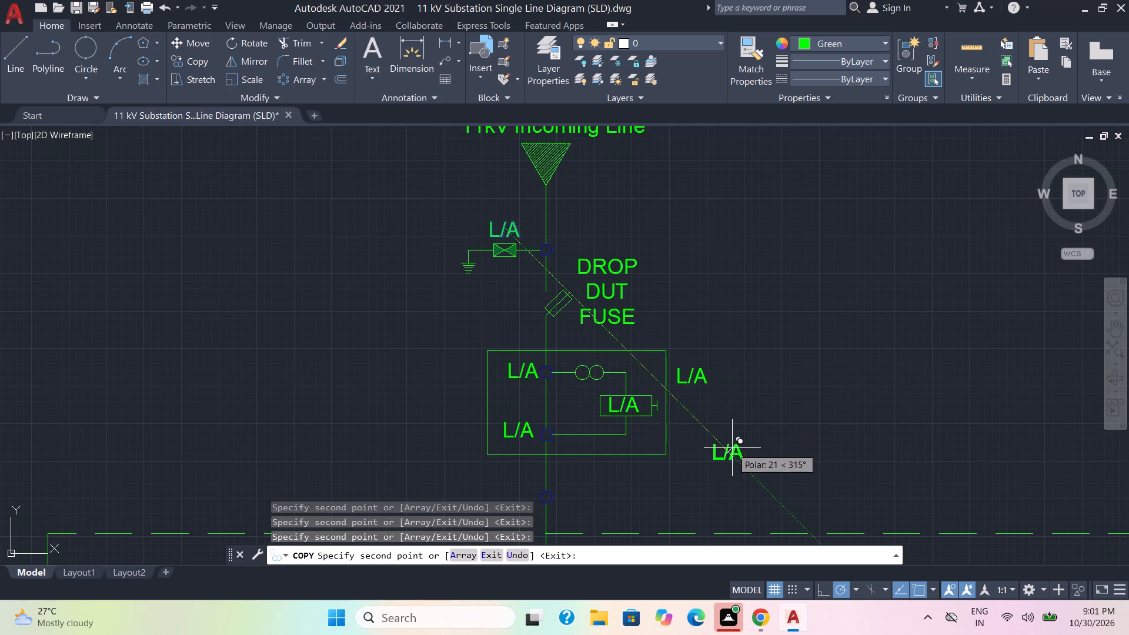
Copy the "L/A" label to the branch node, the three-circle symbol, the breaker box, the coil symbol, and outside the dashed enclosure.
middle_drag(732, 448, 732, 331)
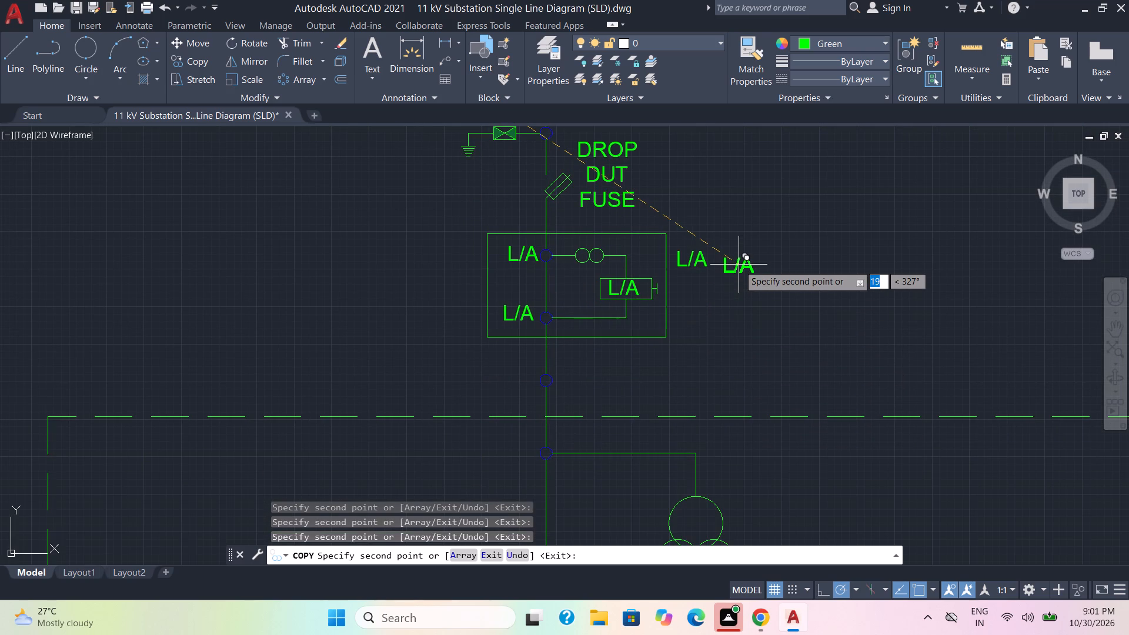
middle_drag(724, 367, 707, 276)
scroll(724, 367, down, 1)
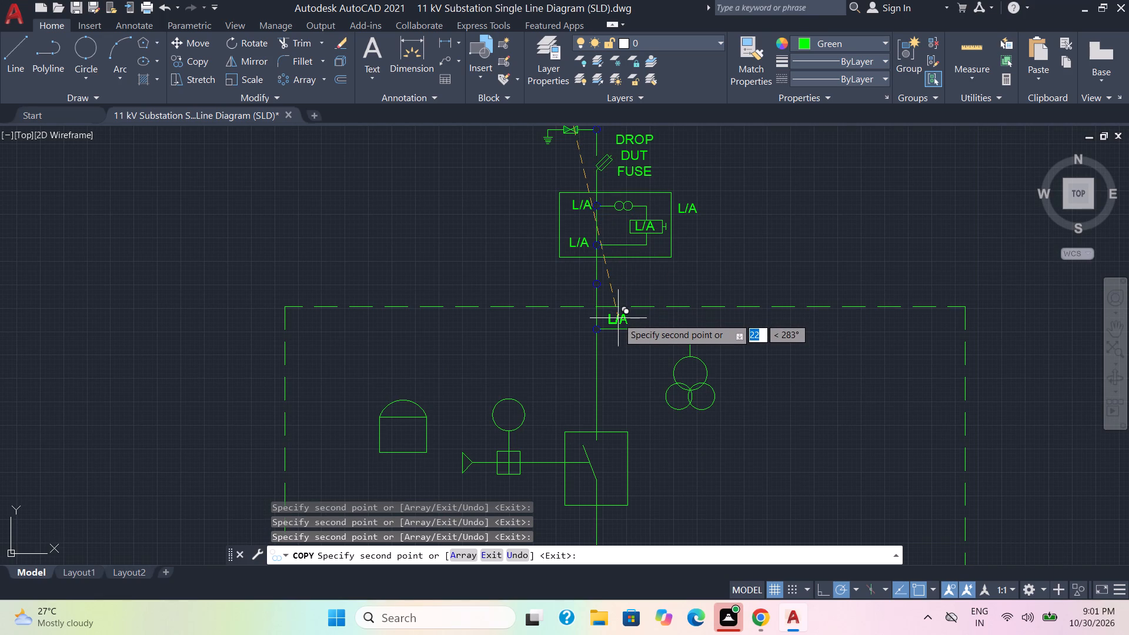
click(618, 318)
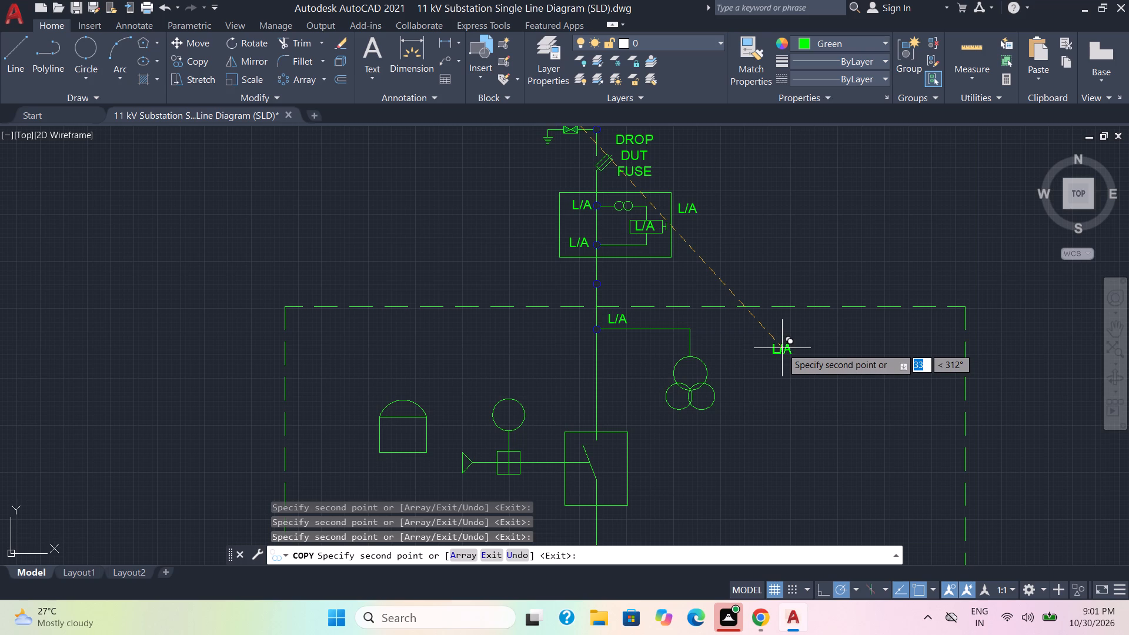
click(782, 348)
middle_drag(786, 441, 797, 277)
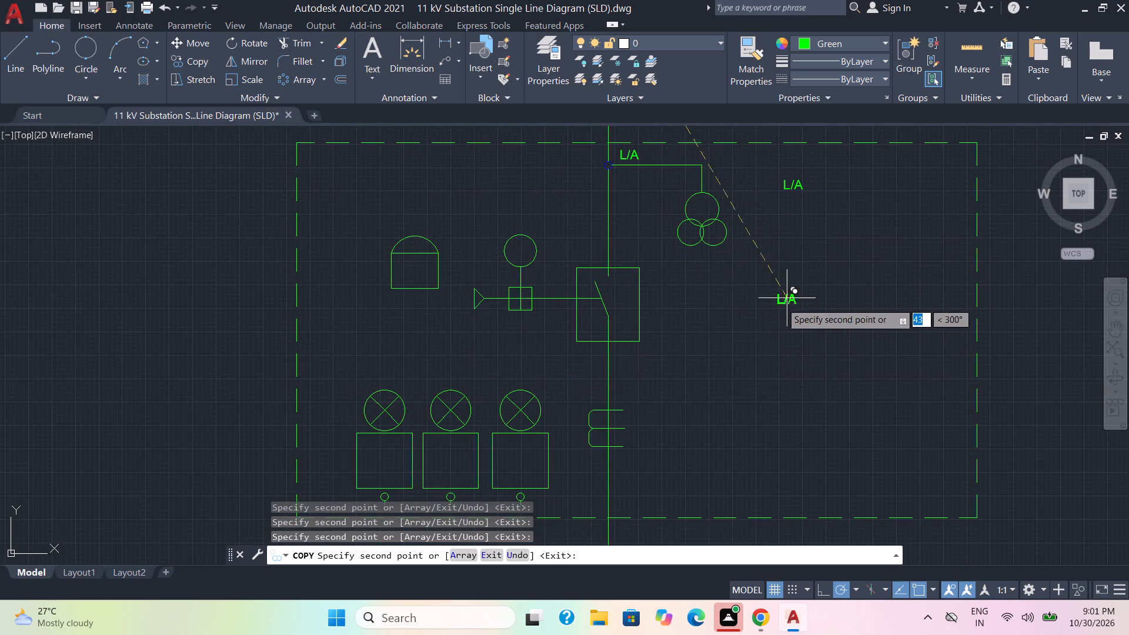
click(667, 286)
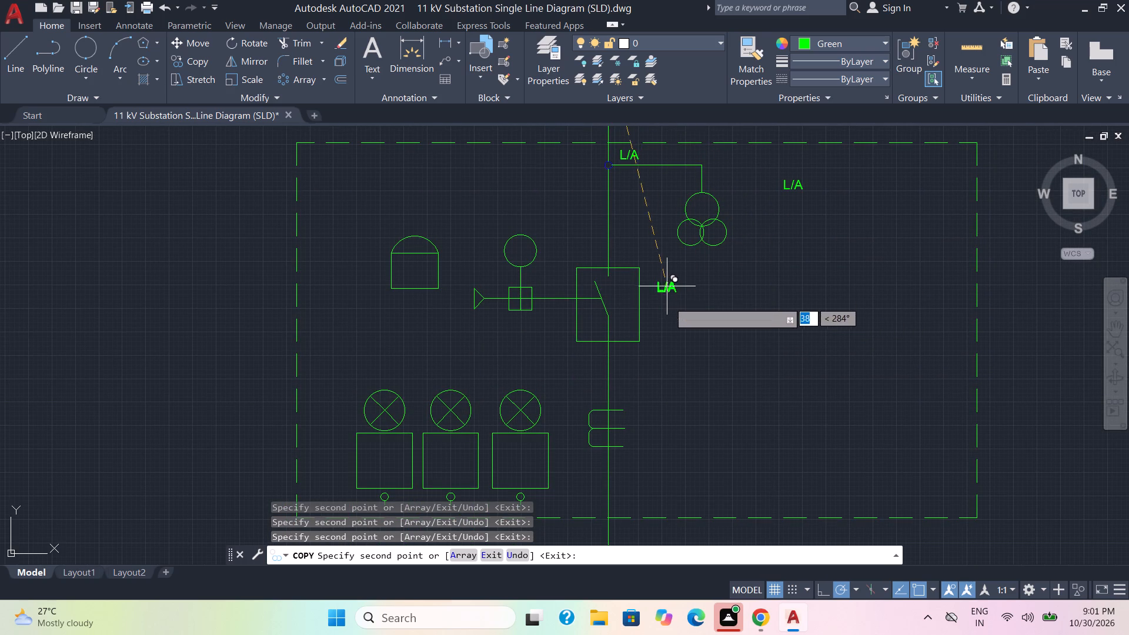
click(652, 387)
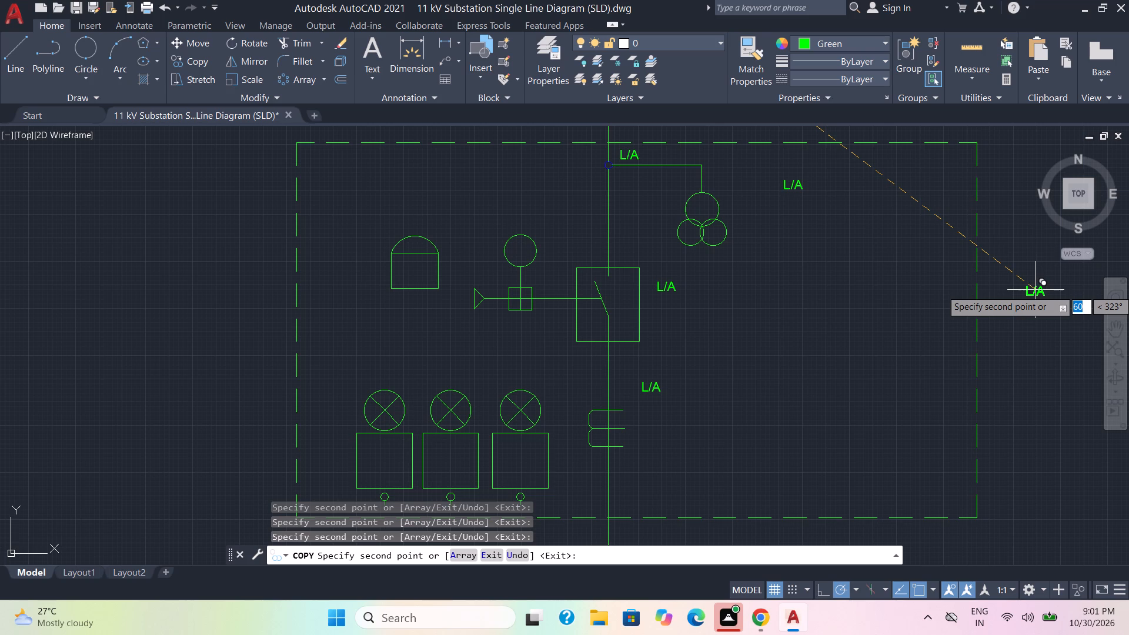
click(1036, 290)
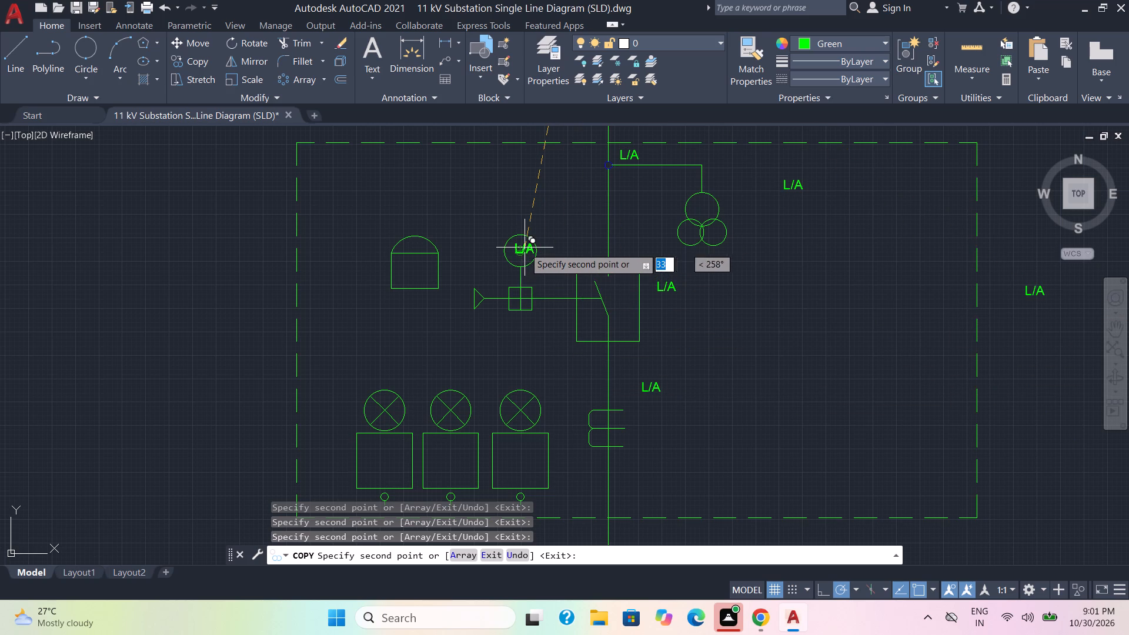
Copy the "L/A" label into the single circle, below the domed symbol, and above each of the three crossed-circle lamps.
click(519, 252)
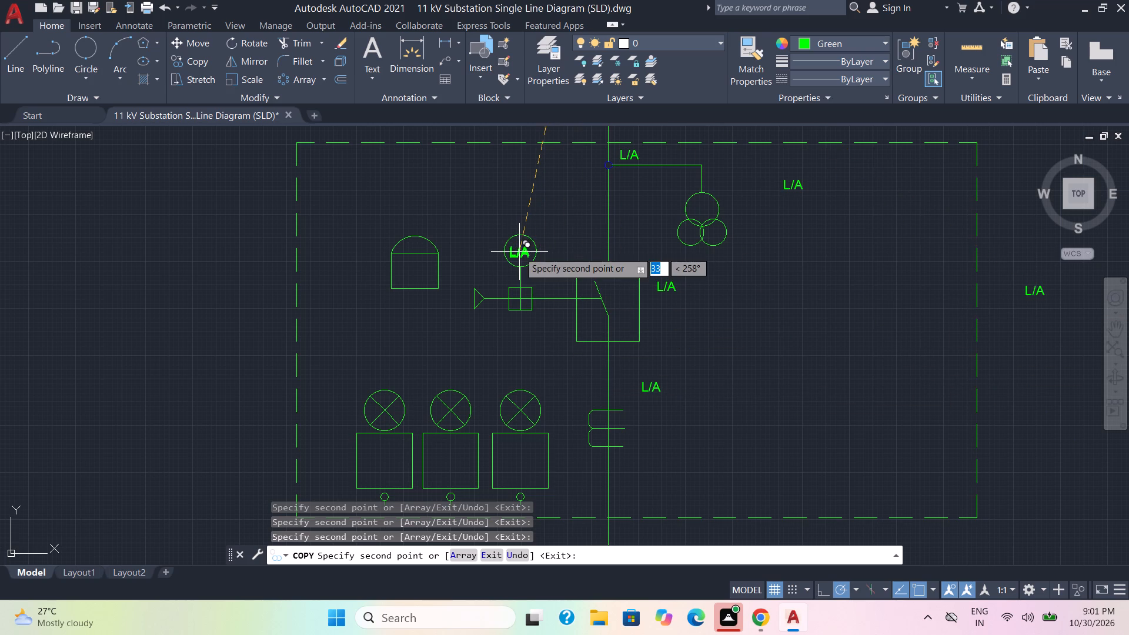
click(396, 303)
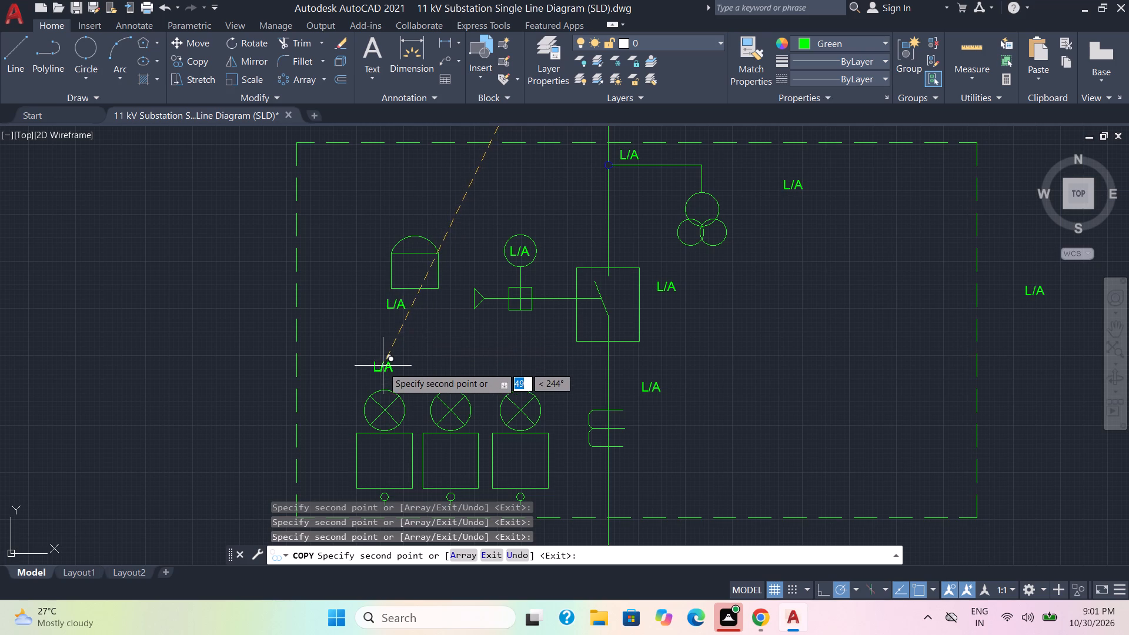
click(382, 370)
click(452, 372)
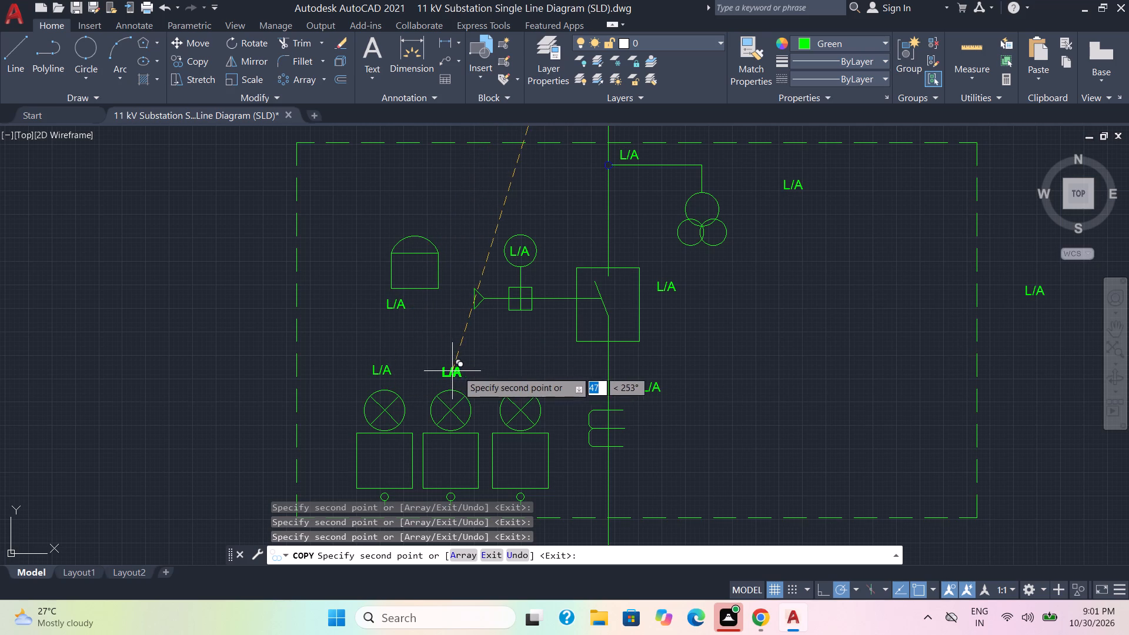
click(520, 372)
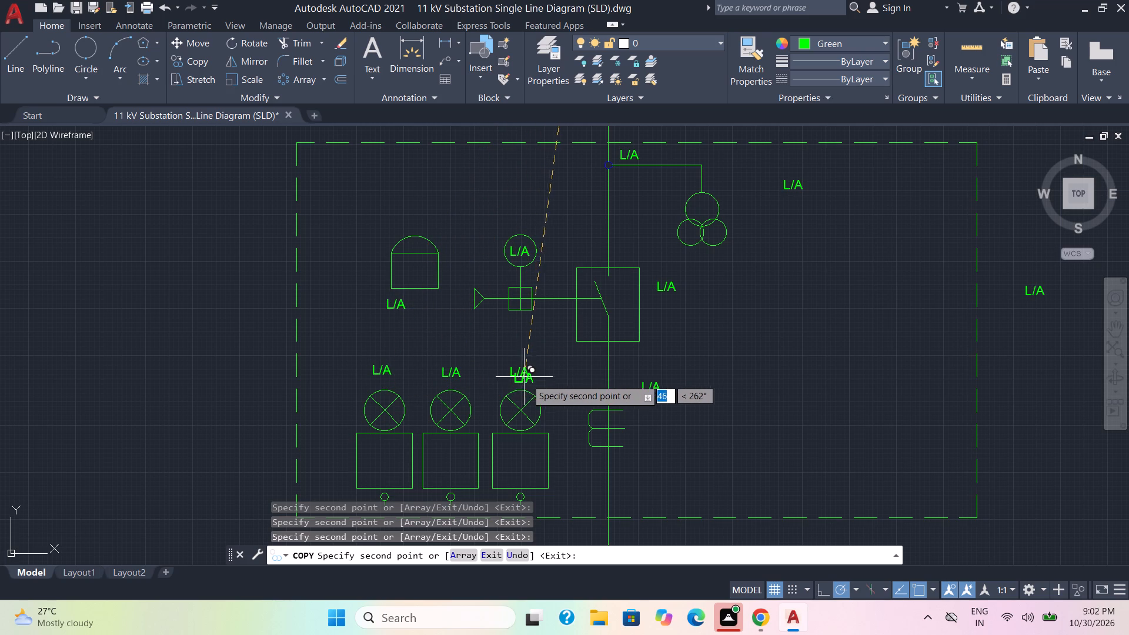
Copy the "L/A" label beside the bow-tie symbol below the dashed enclosure and beside the transformer's delta winding.
middle_drag(660, 476, 656, 466)
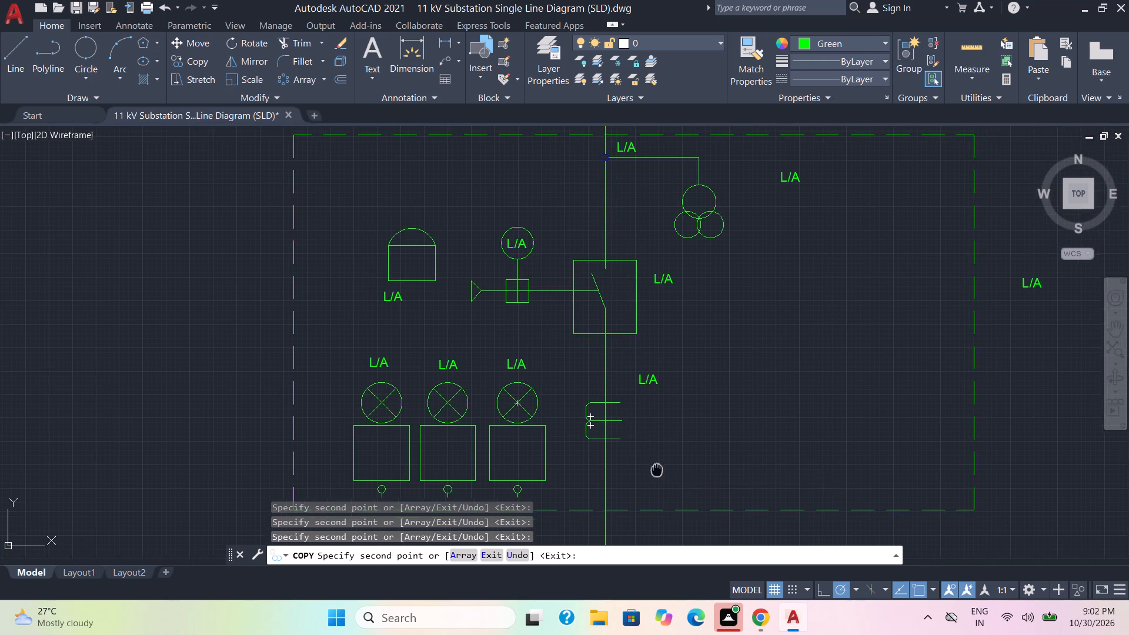
middle_drag(656, 466, 654, 356)
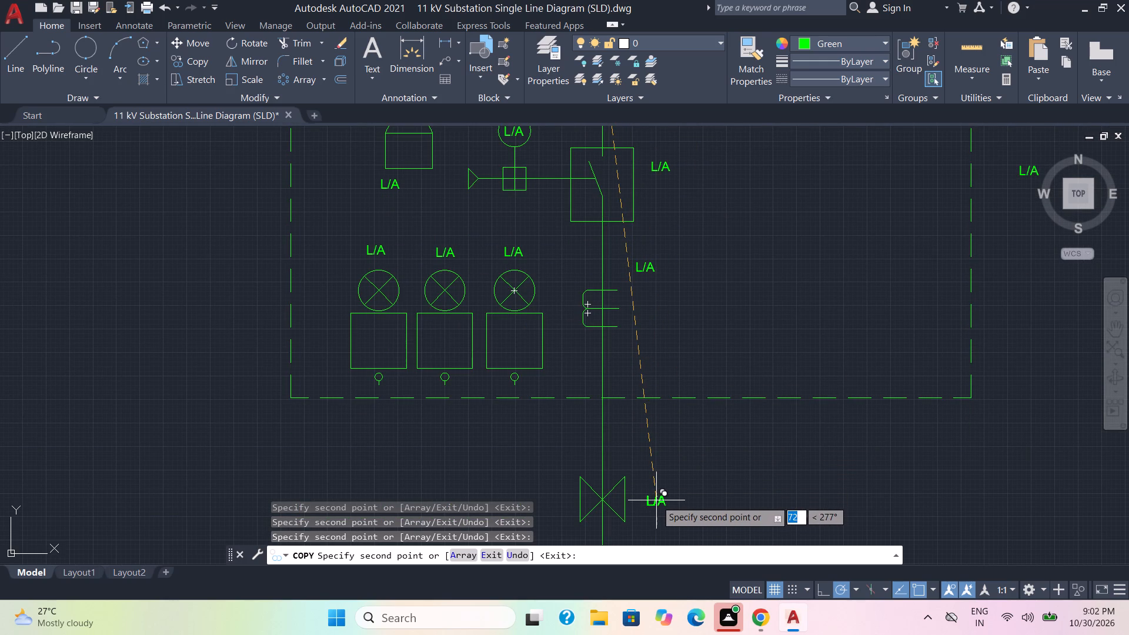
click(656, 500)
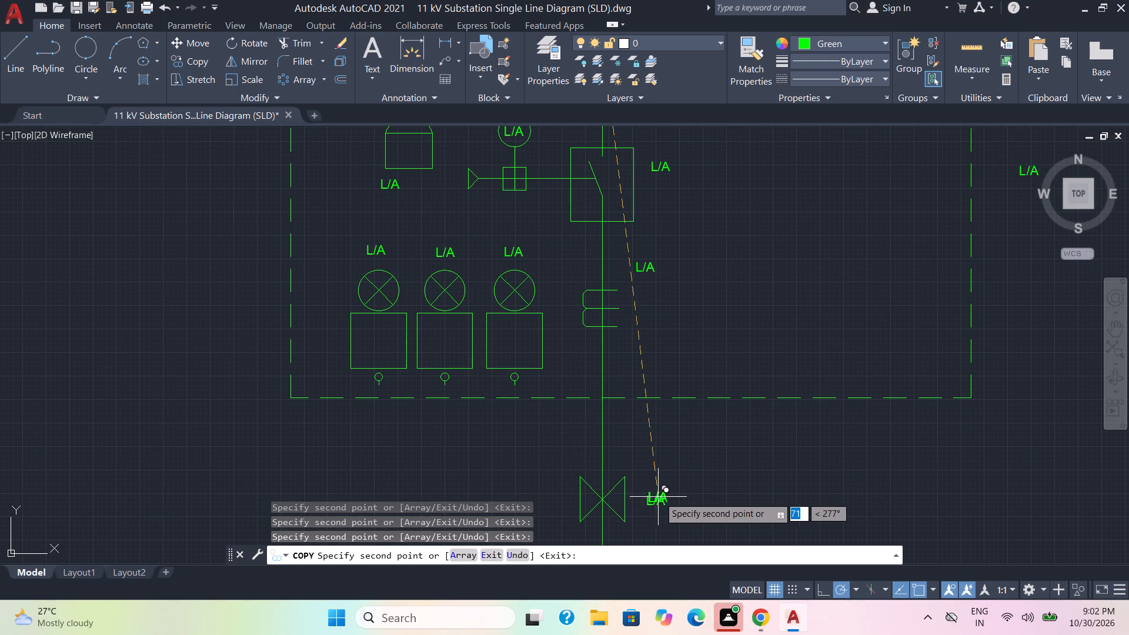
middle_drag(684, 483, 650, 168)
scroll(707, 366, down, 1)
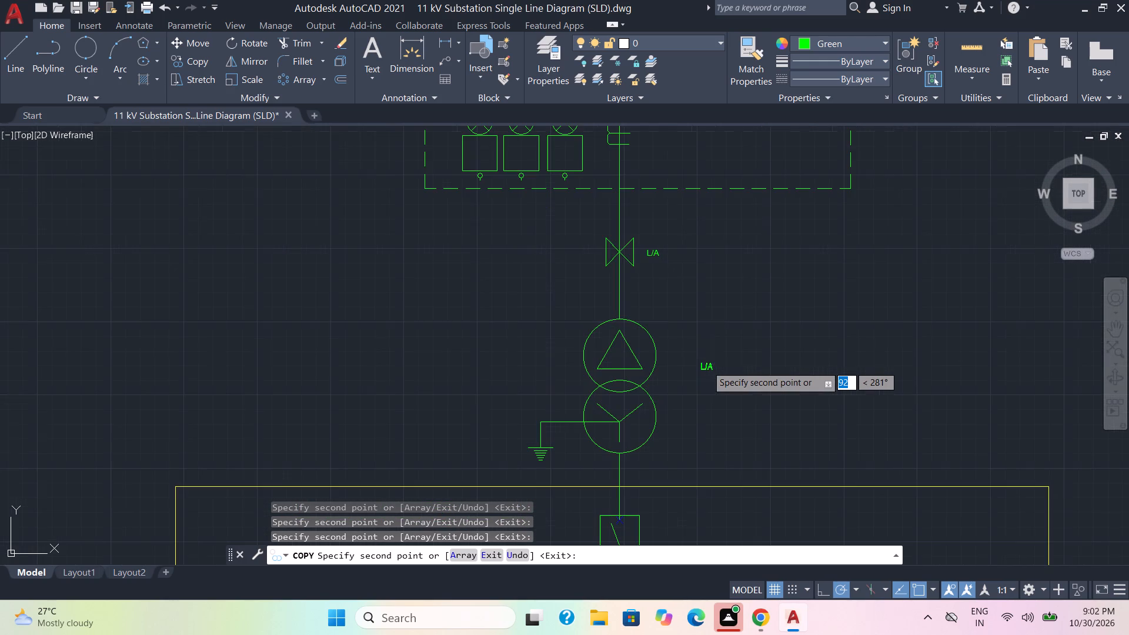
click(680, 352)
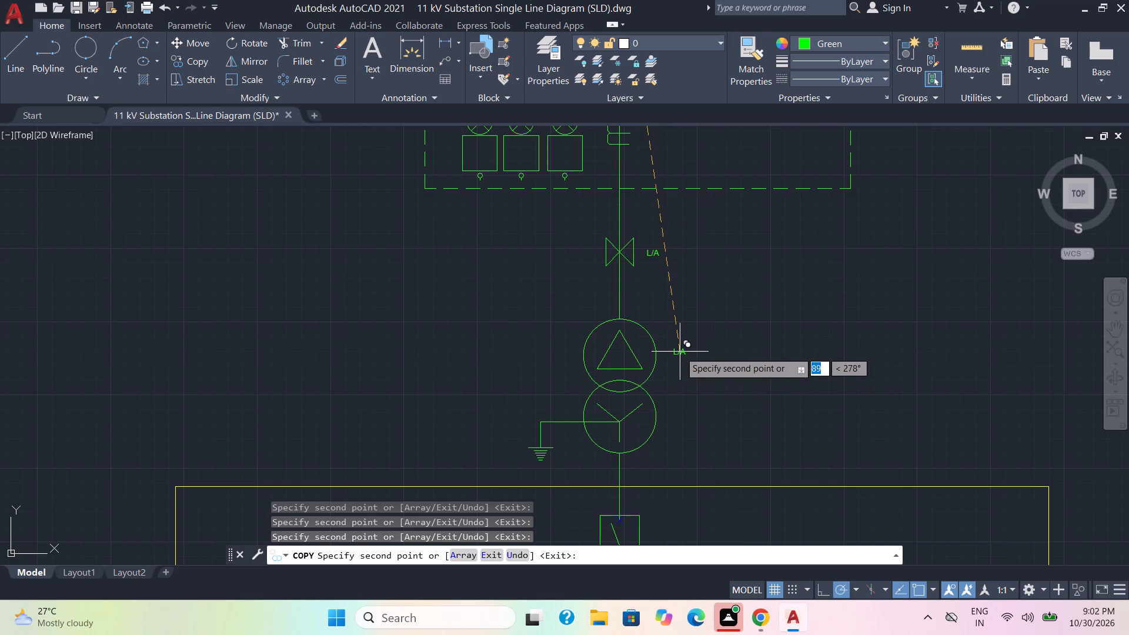
Copy the "L/A" label beside the incoming breaker box and the coil symbol inside the yellow enclosure.
scroll(702, 389, down, 2)
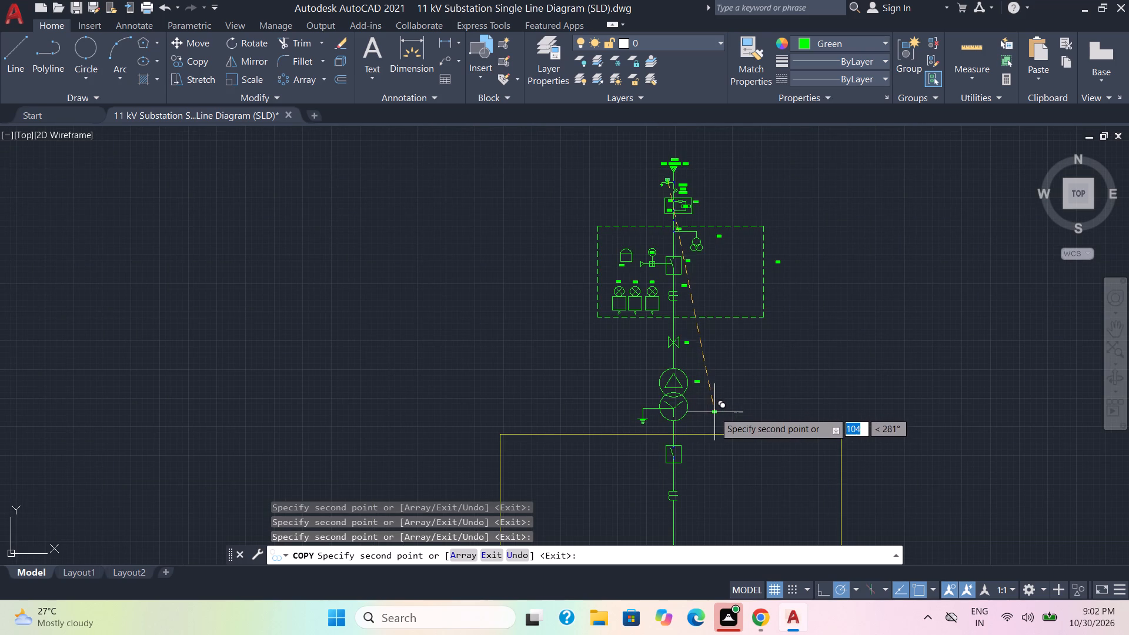
middle_drag(714, 412, 655, 272)
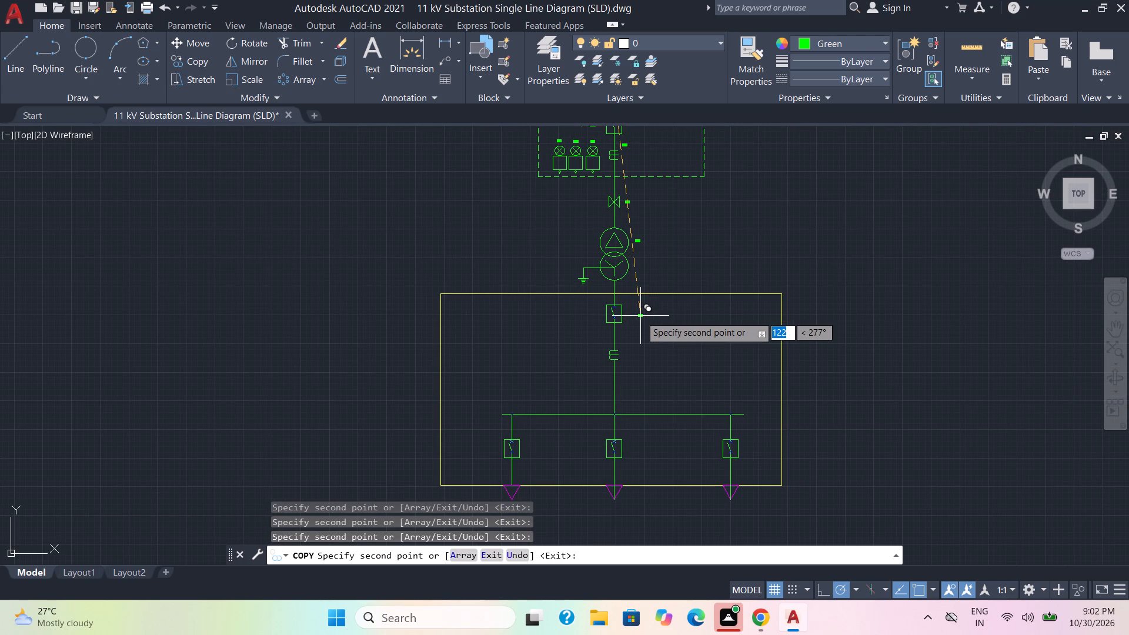
scroll(640, 316, up, 2)
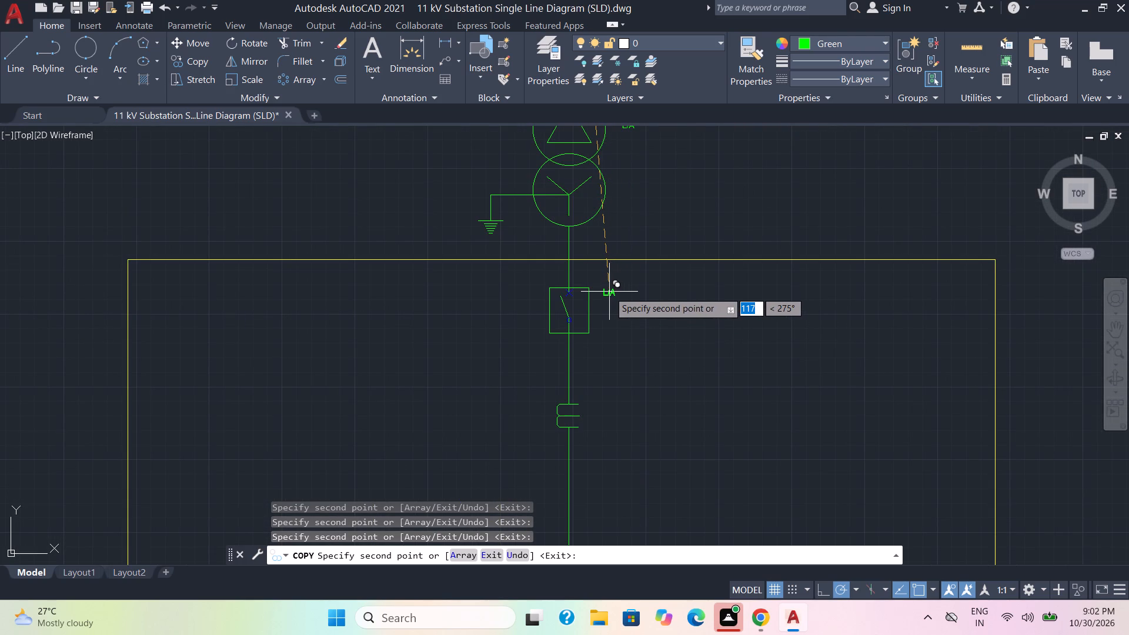
click(609, 292)
scroll(634, 339, down, 2)
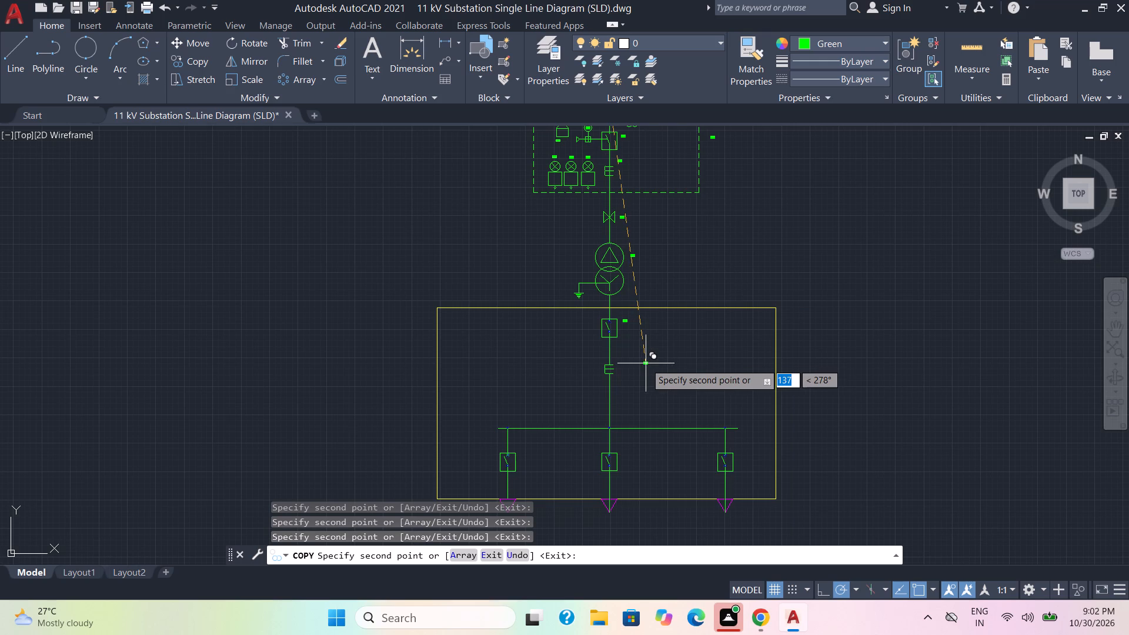
middle_drag(646, 363, 646, 305)
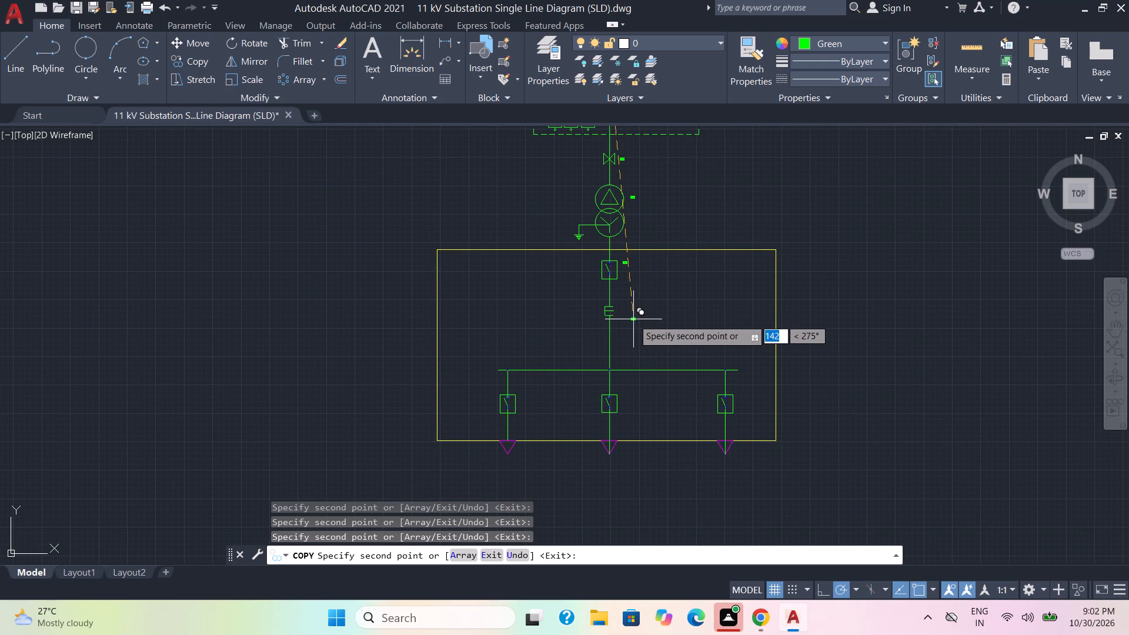
scroll(633, 319, up, 1)
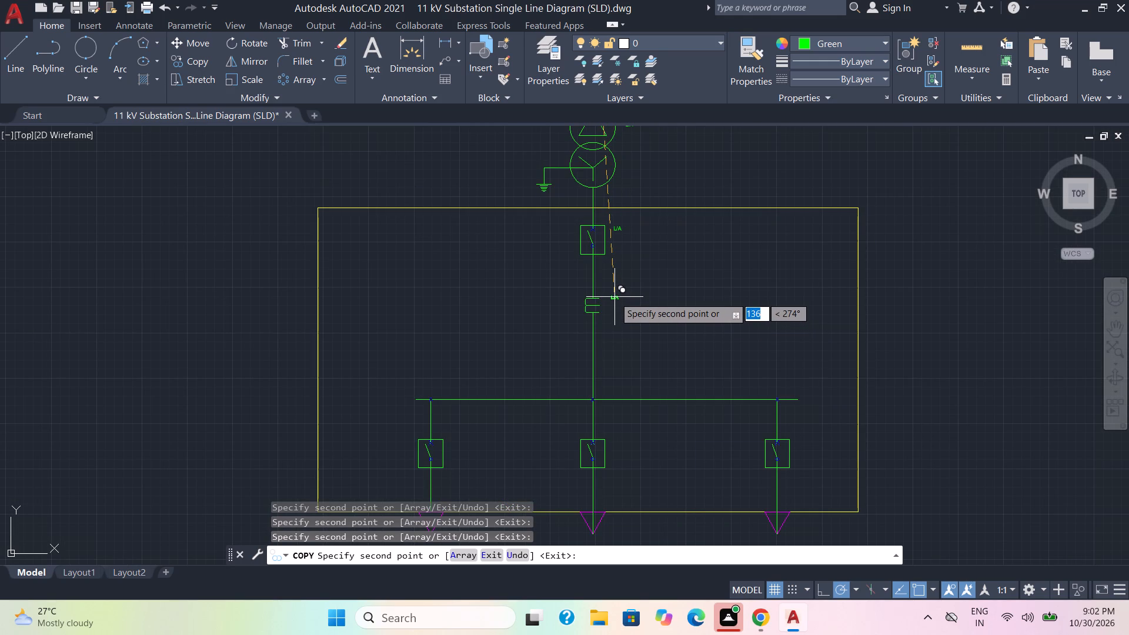
click(614, 297)
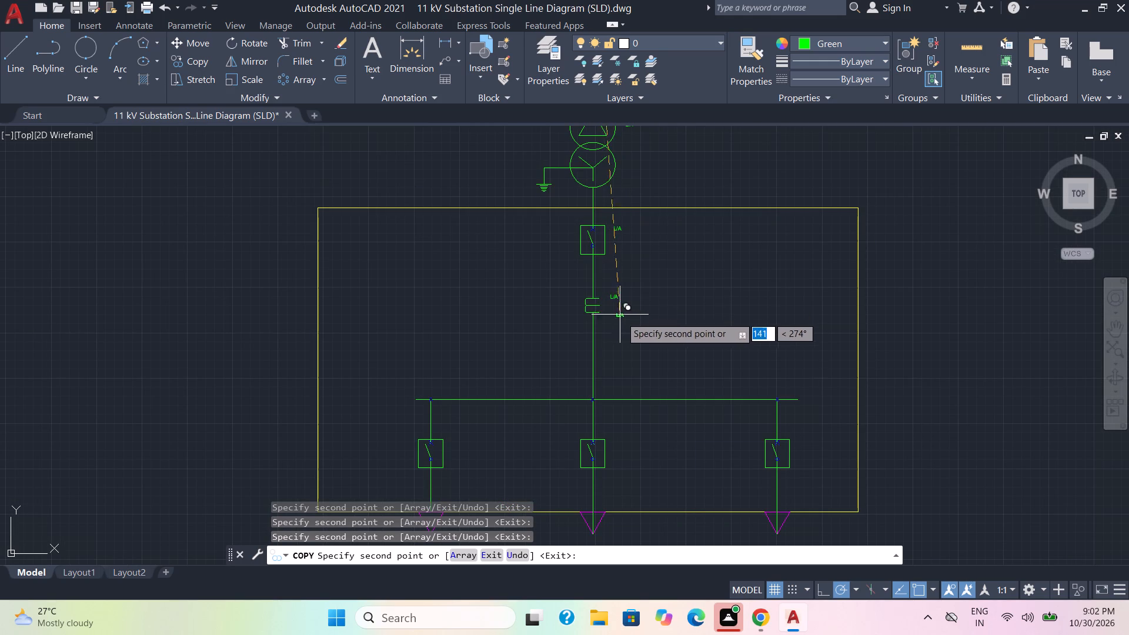
Copy the "L/A" label beside the three feeder breakers, at the busbar's right end, and below the leftmost magenta triangle.
middle_drag(644, 359, 651, 268)
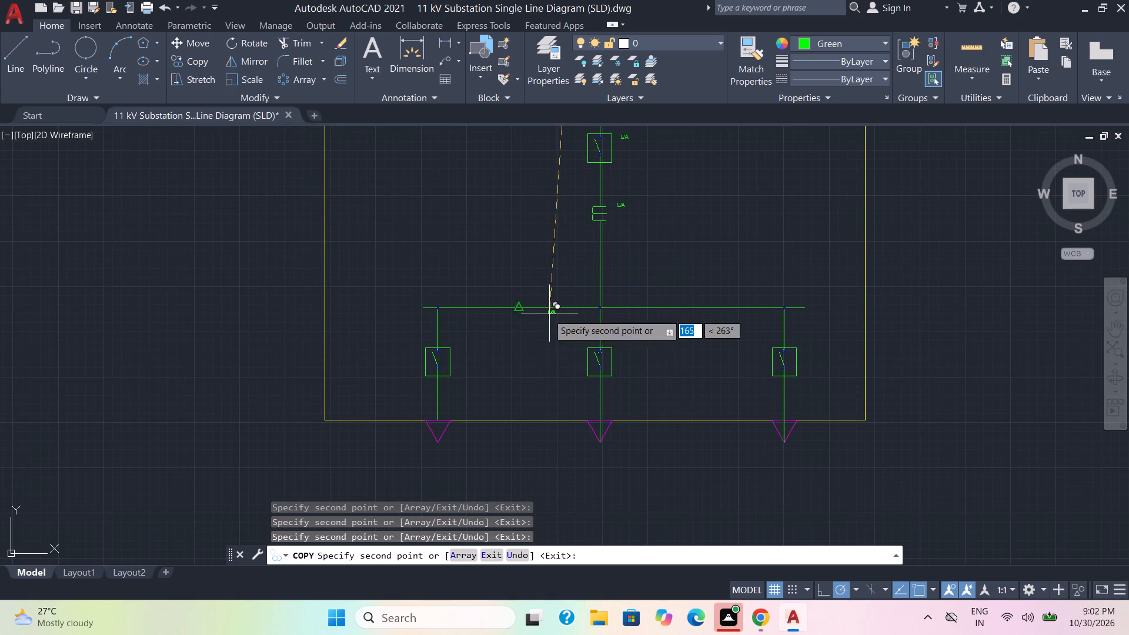
click(461, 363)
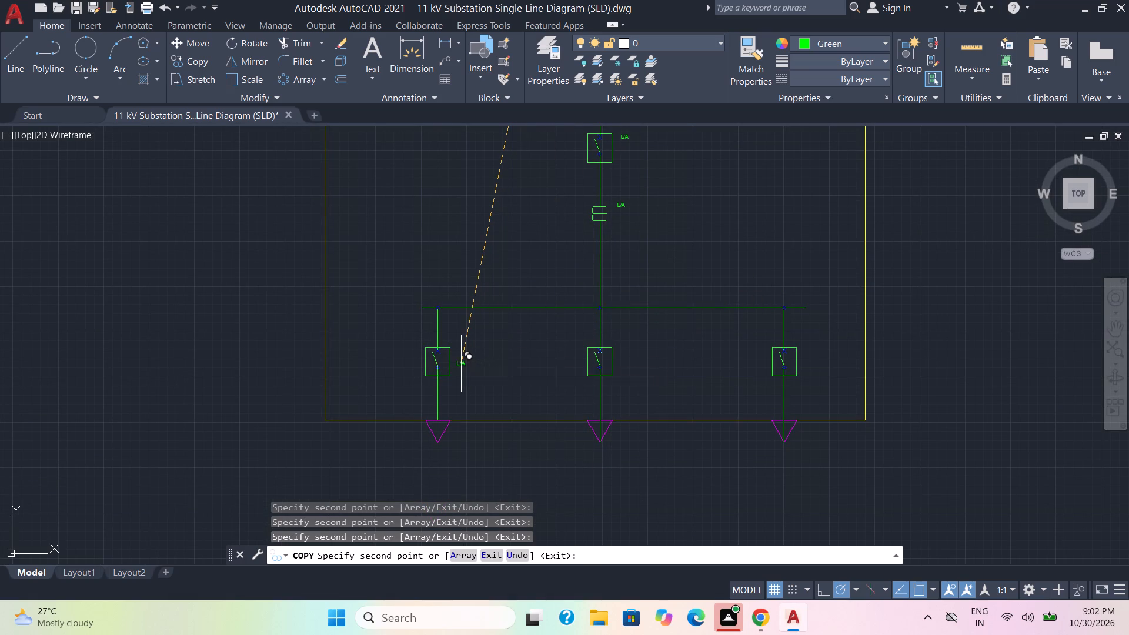
click(623, 360)
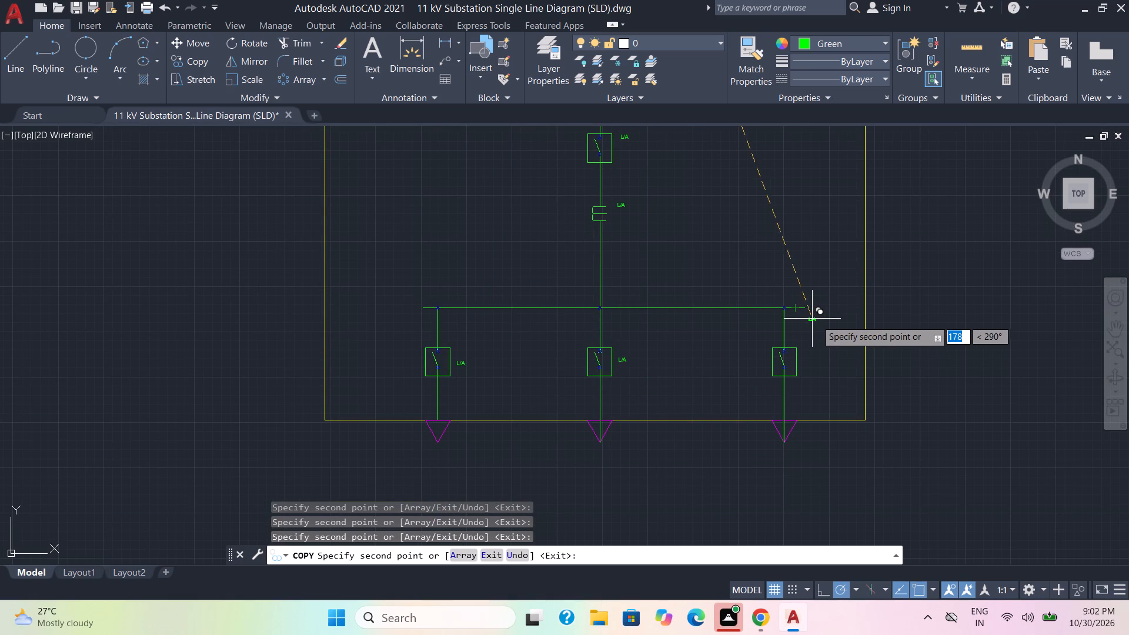
scroll(812, 320, up, 2)
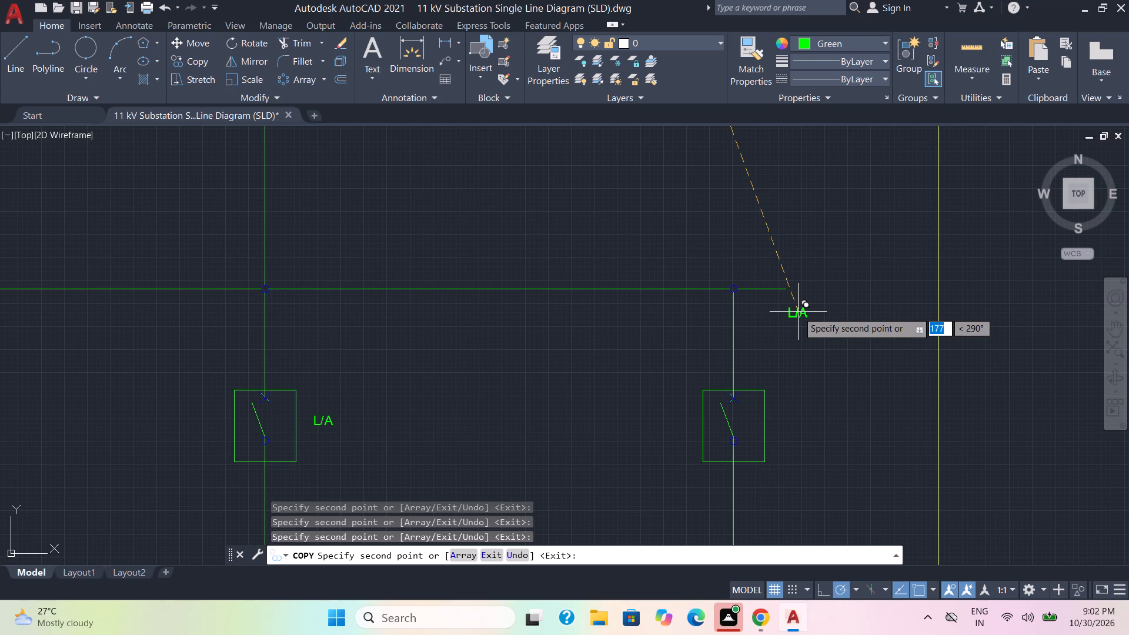
click(797, 312)
click(789, 427)
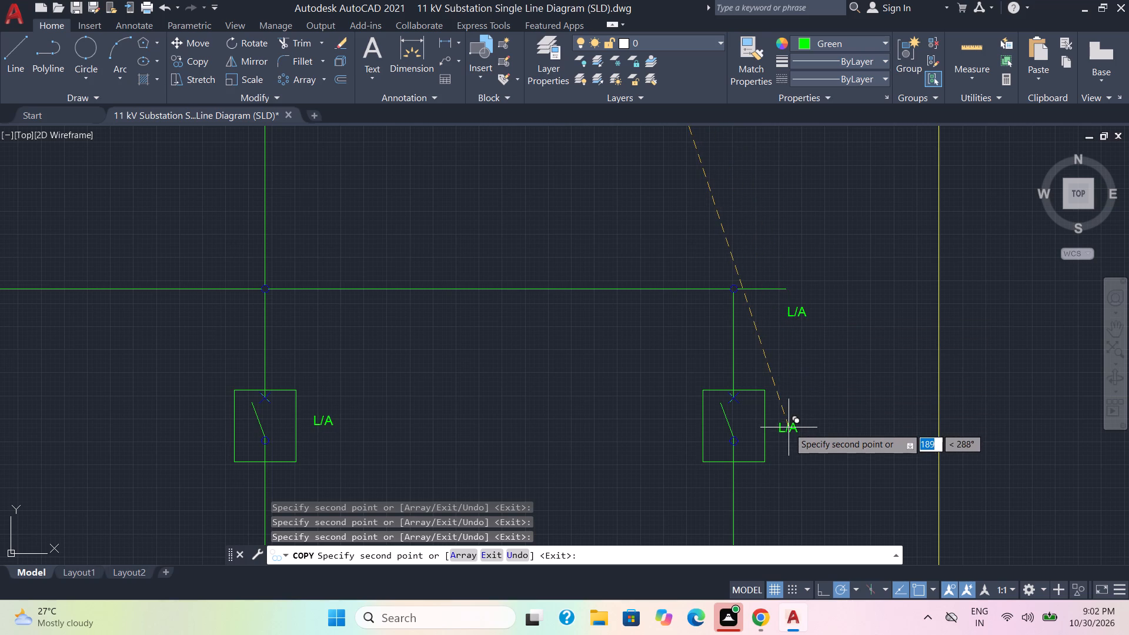
middle_drag(647, 430, 697, 209)
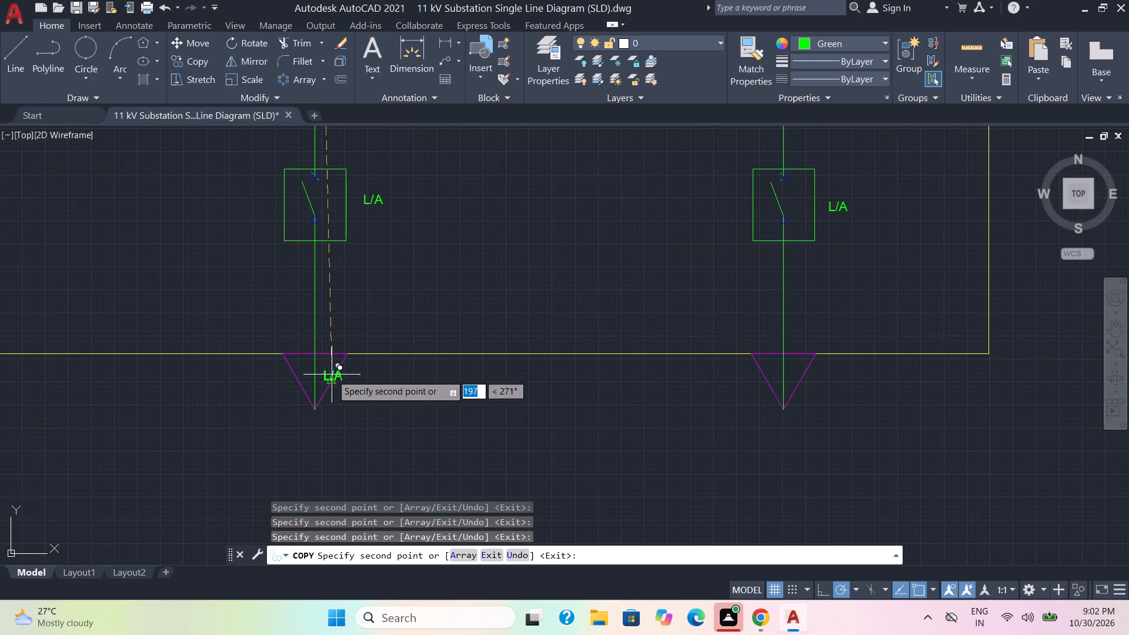
scroll(322, 381, down, 2)
click(151, 412)
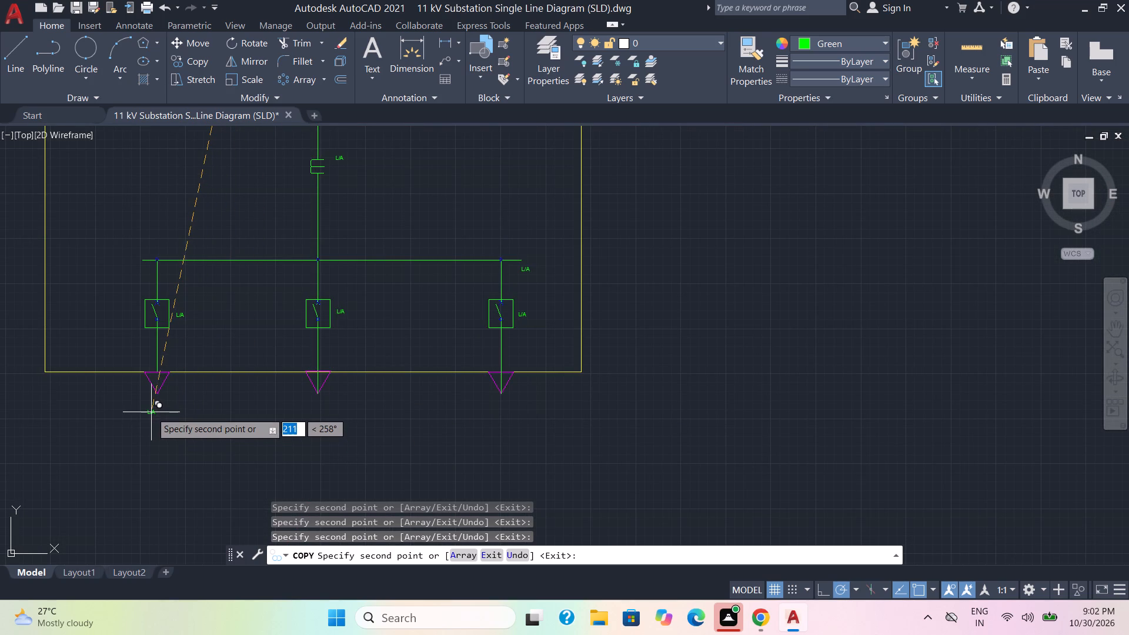
key(Escape)
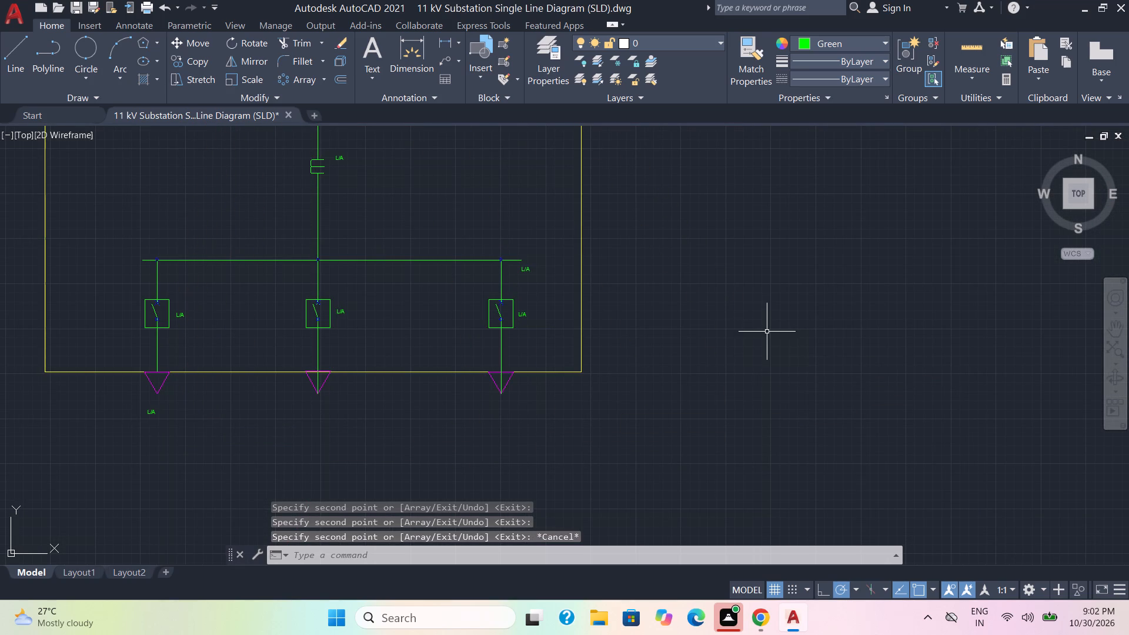
Change the label below the leftmost magenta triangle to "To PFI" with its text colour set to ByLayer.
middle_drag(767, 331, 877, 346)
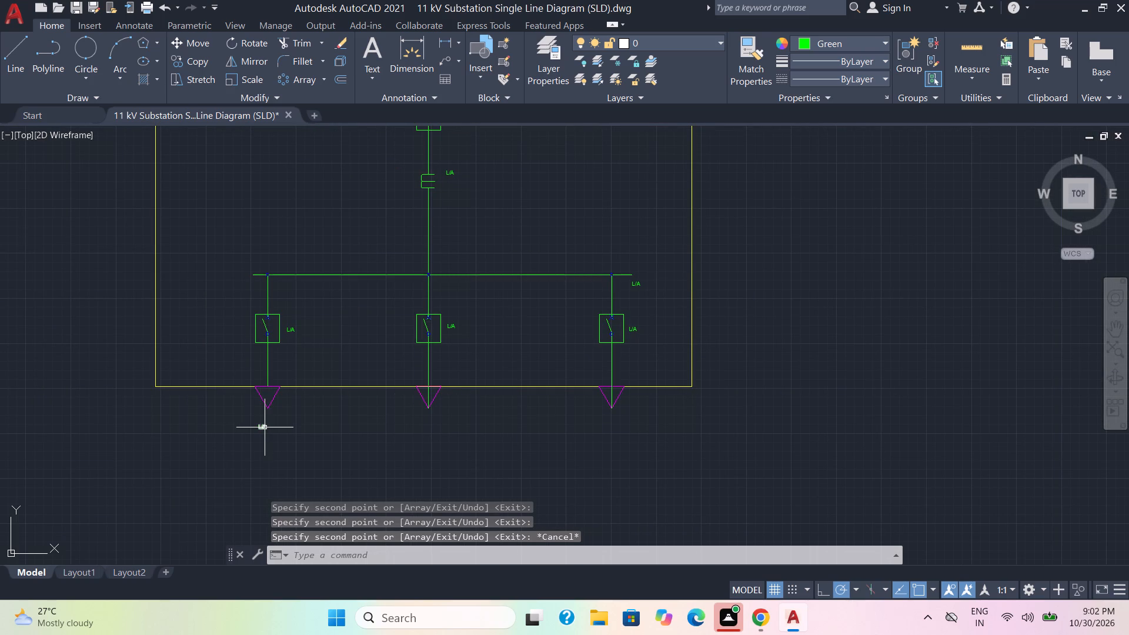
double_click(264, 428)
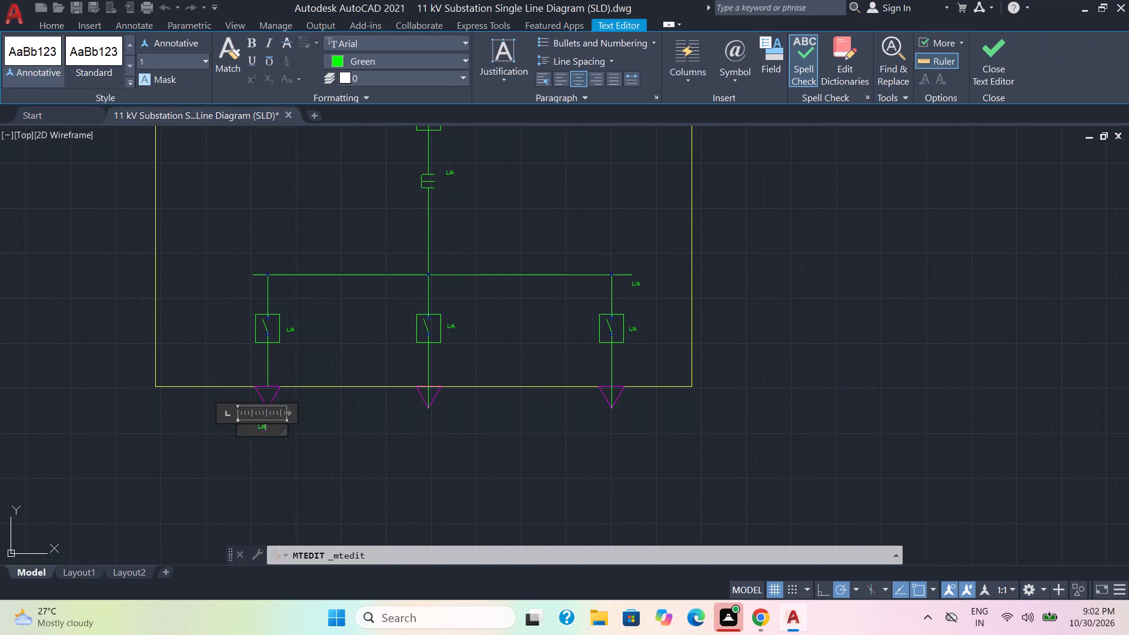
drag(272, 430, 232, 436)
click(415, 56)
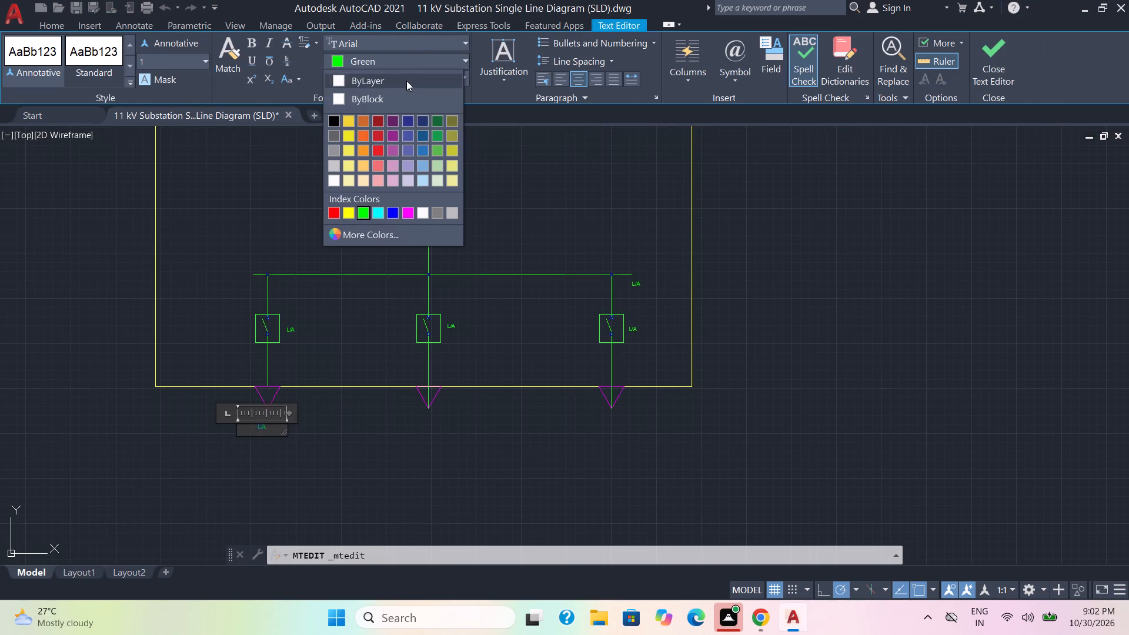
click(407, 77)
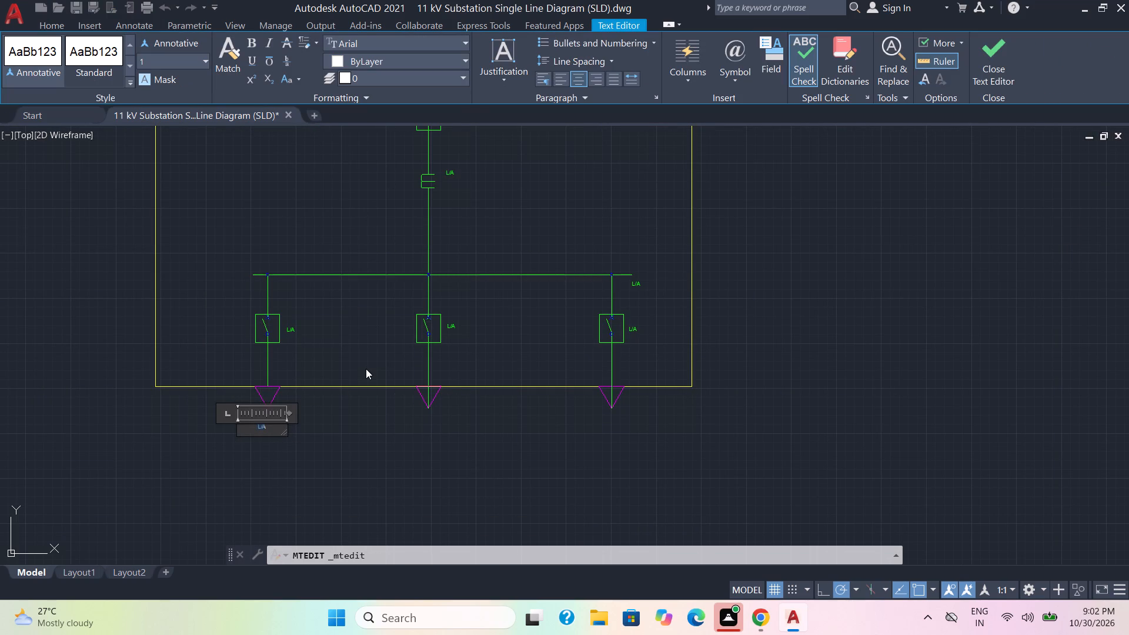
key(t)
key(o)
key(space)
key(p)
key(f)
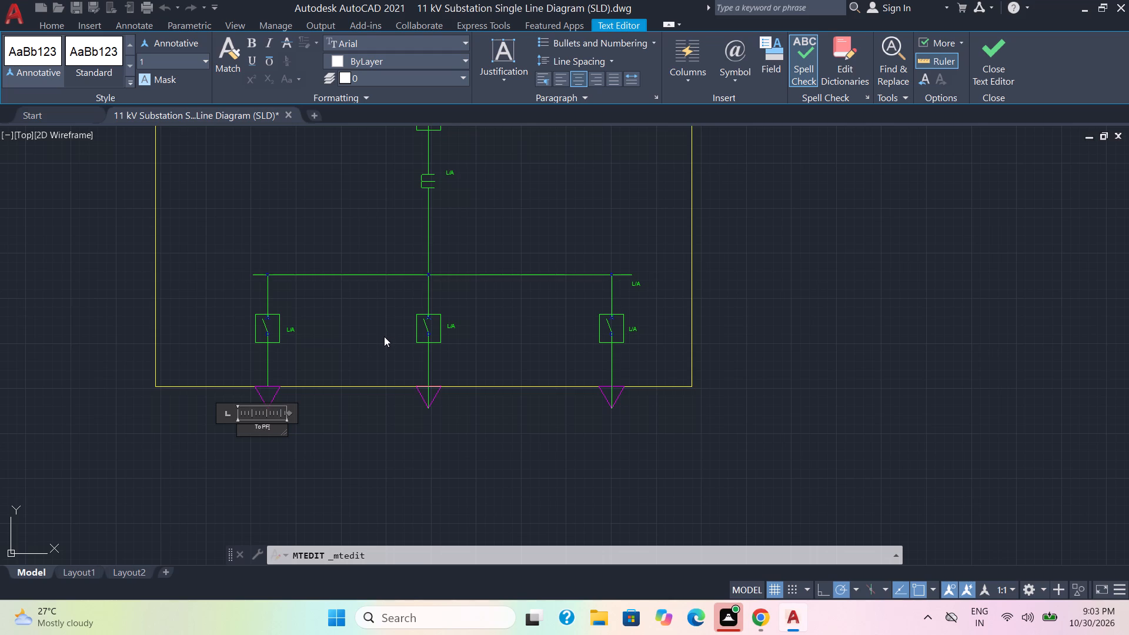
key(i)
click(372, 435)
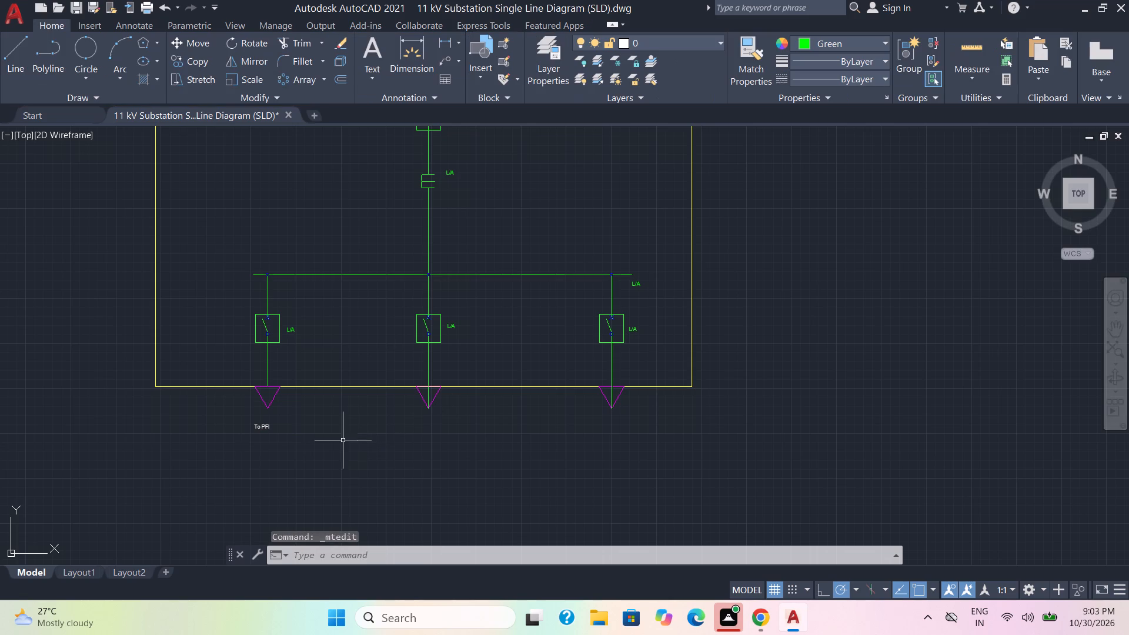
Set the text height of the "To PFI" label to 2.
click(289, 436)
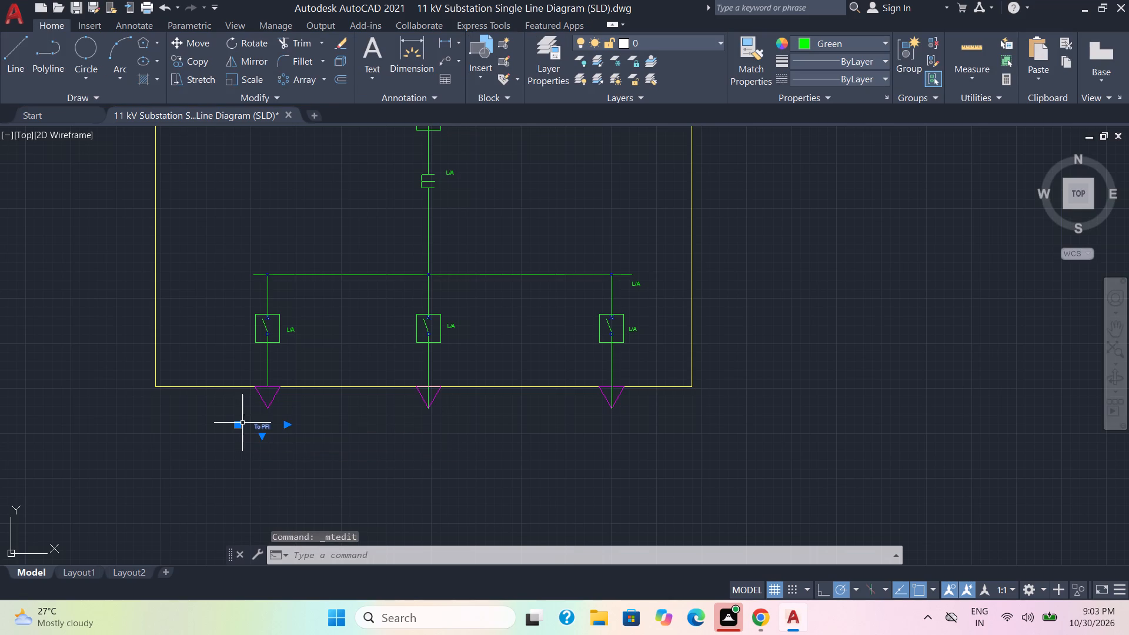
click(242, 423)
key(ctrl+1)
drag(131, 375, 113, 373)
key(1)
key(Return)
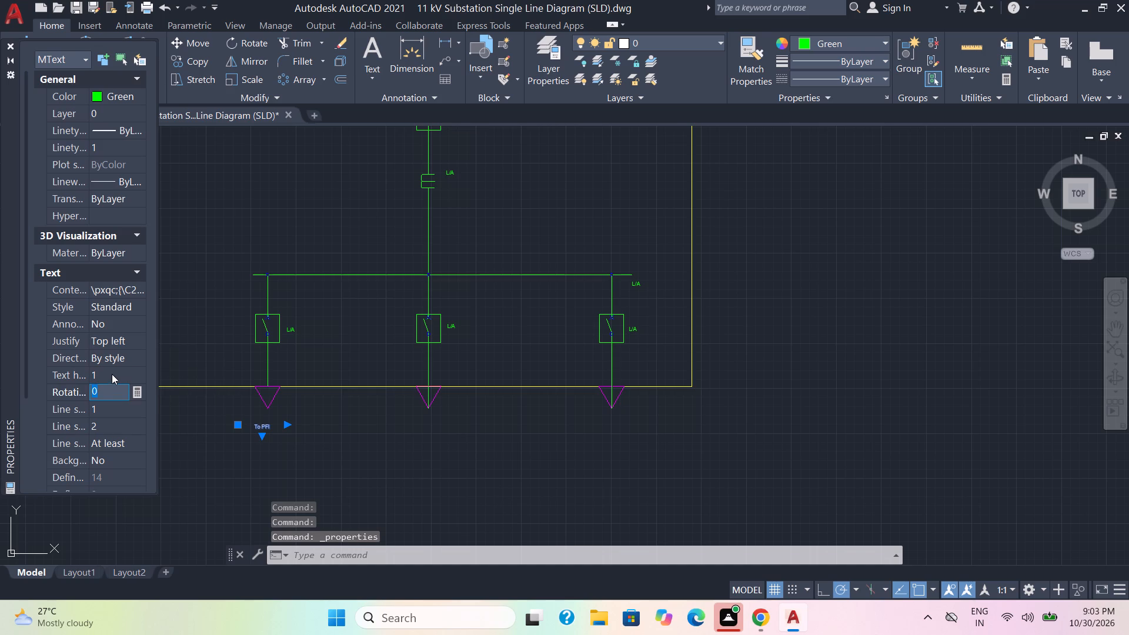
click(111, 376)
key(2)
key(Return)
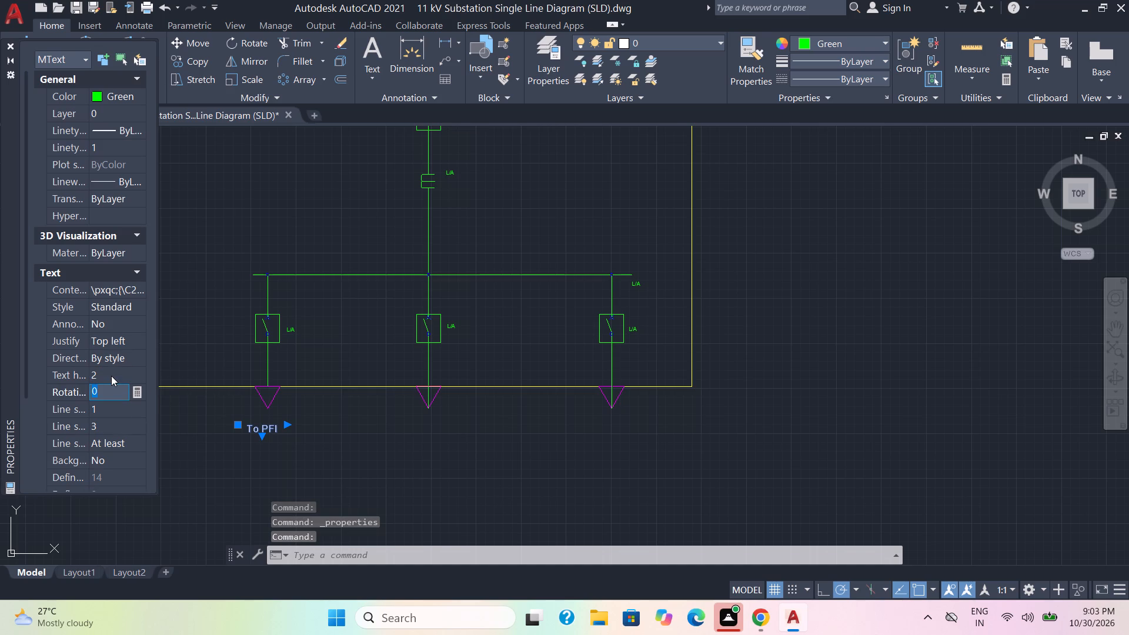
click(10, 47)
key(Escape)
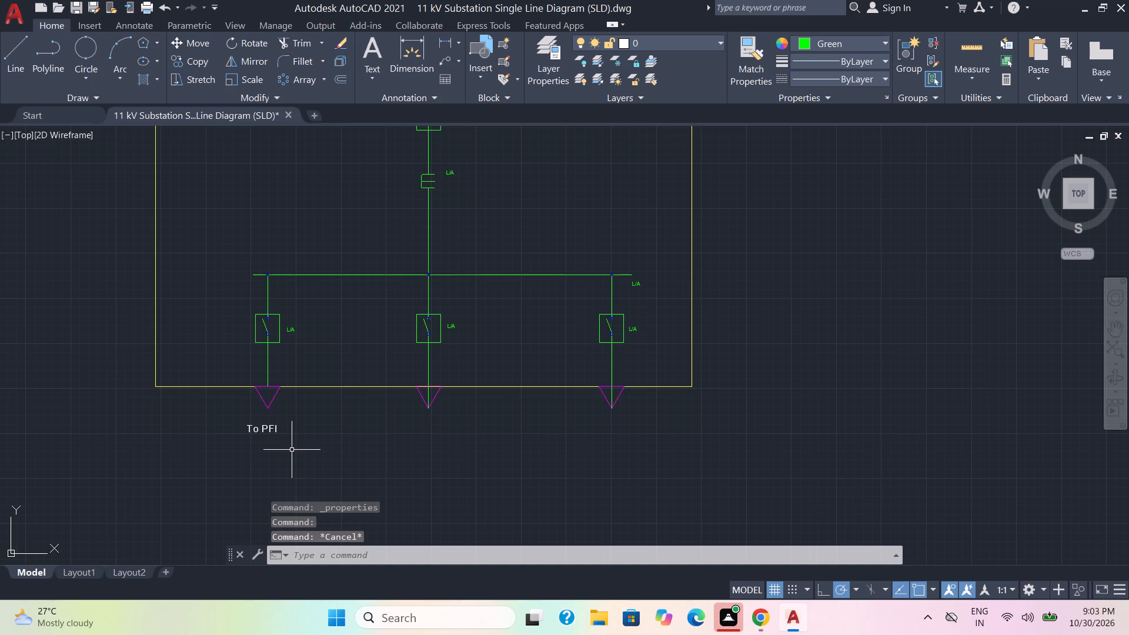
Move the "To PFI" label slightly so it sits centred beneath the leftmost magenta triangle.
click(292, 443)
click(236, 415)
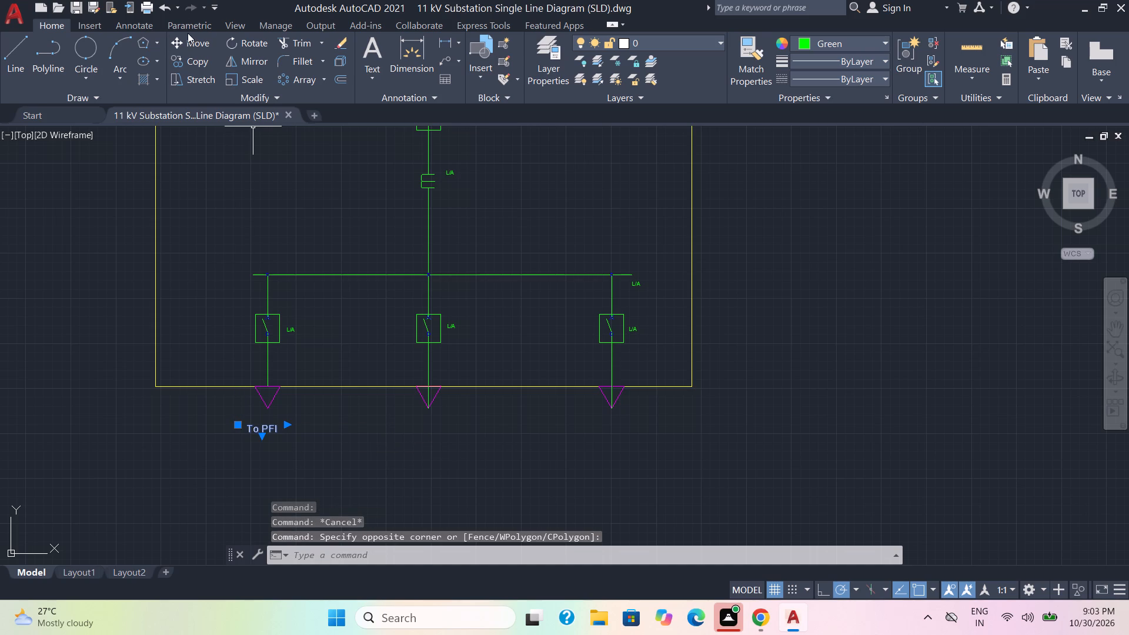
click(188, 43)
click(260, 431)
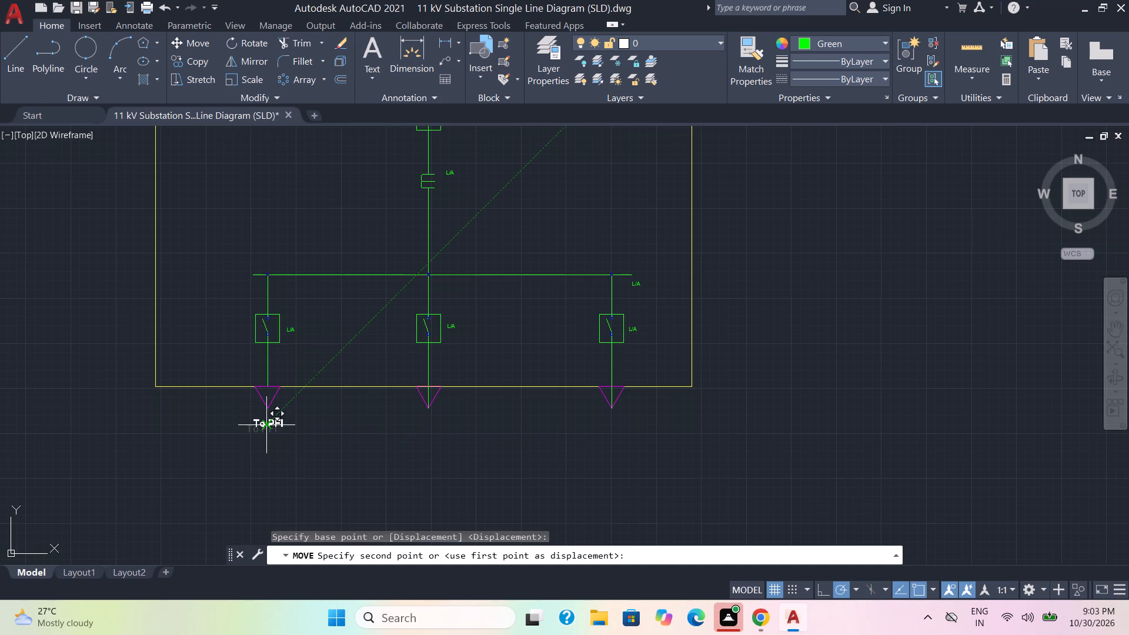
click(265, 422)
Change the "L/A" label beside the leftmost feeder breaker to "800A TP MCCB".
scroll(309, 422, down, 3)
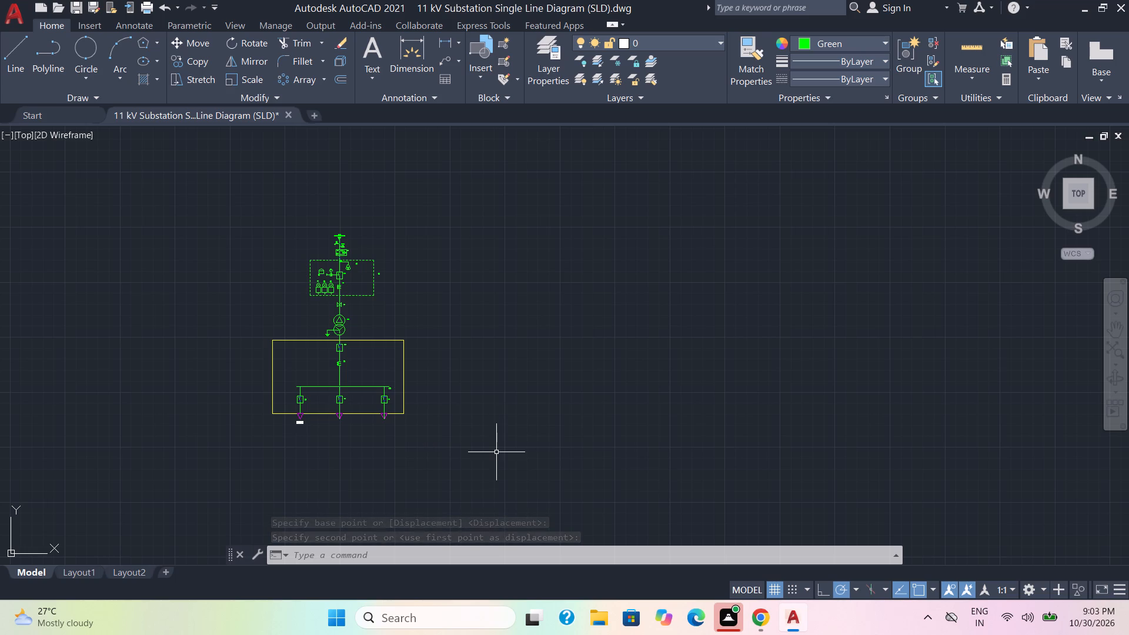
scroll(421, 442, up, 3)
middle_drag(278, 403, 283, 407)
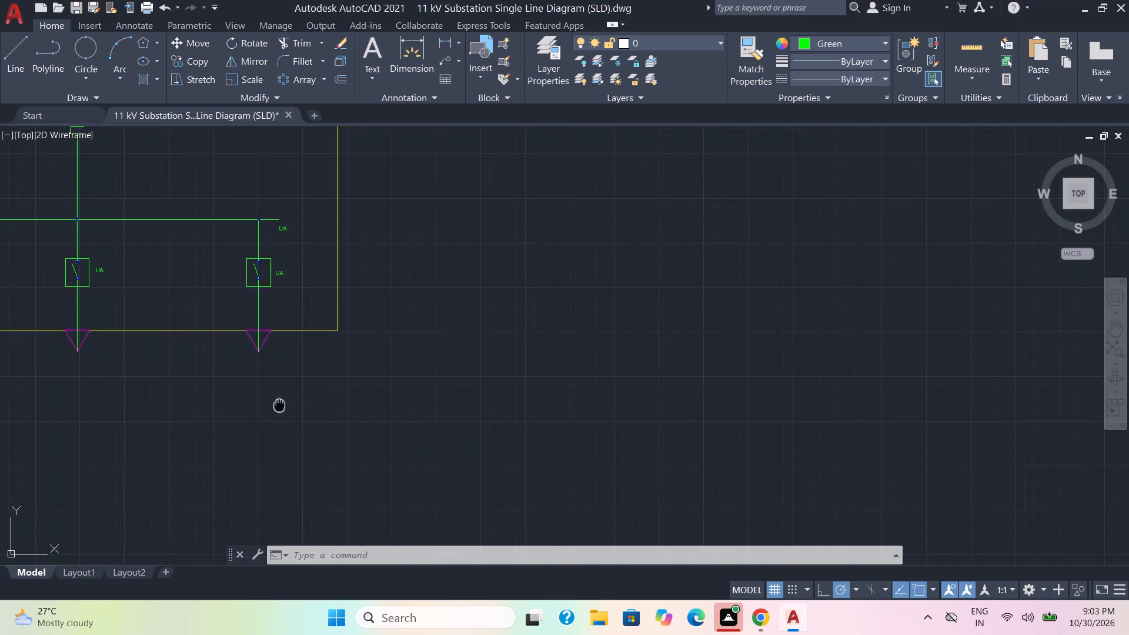
middle_drag(283, 407, 531, 433)
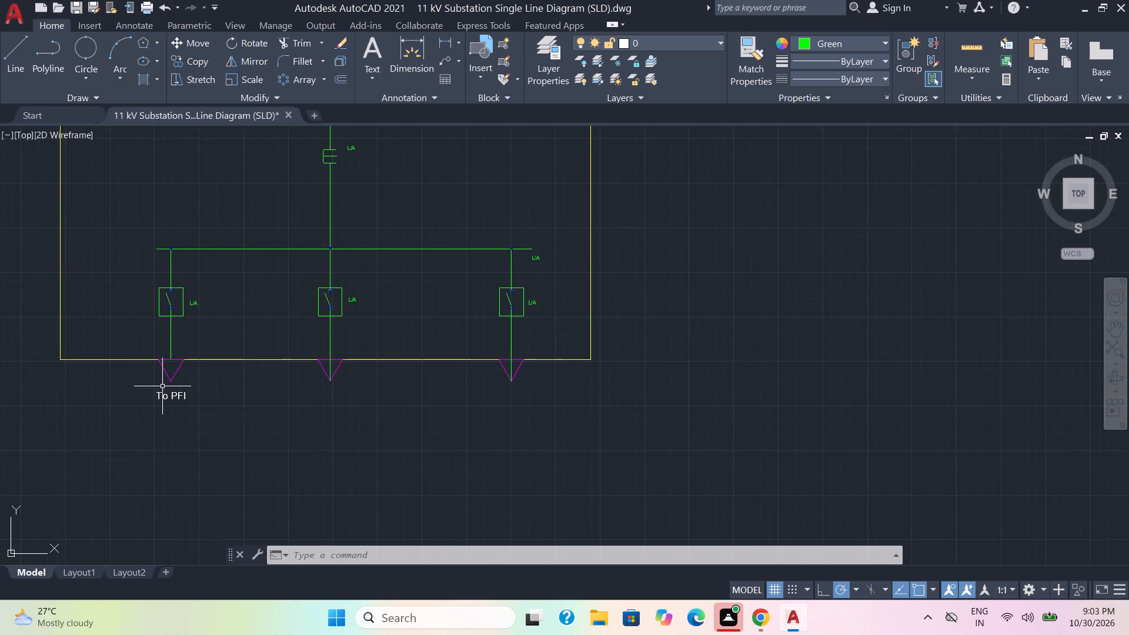
scroll(133, 353, up, 2)
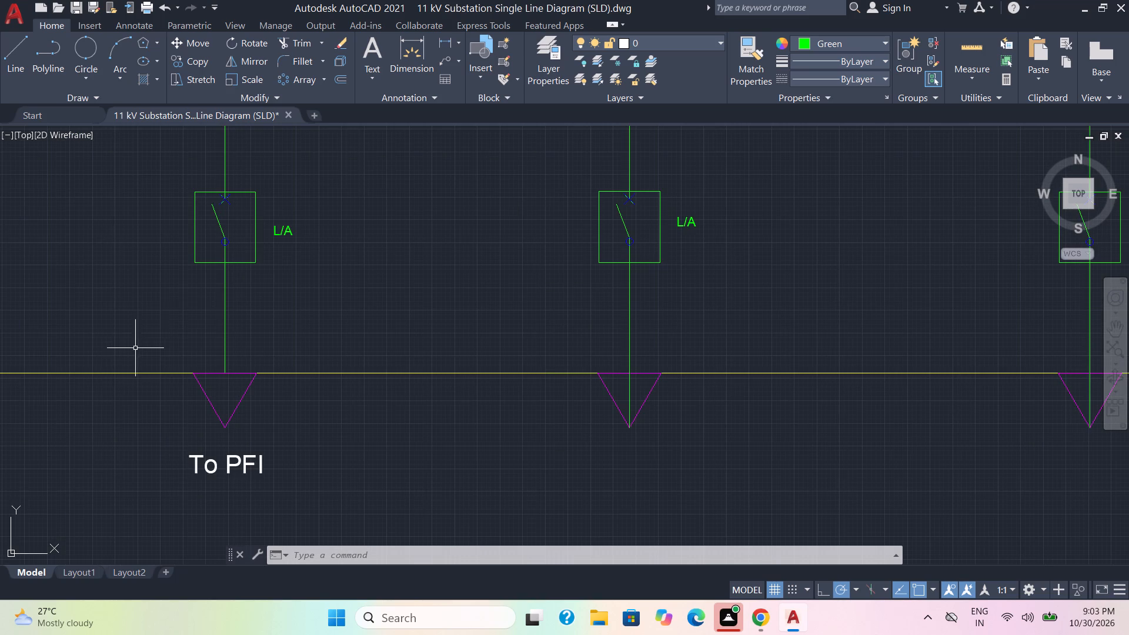
click(286, 231)
click(297, 234)
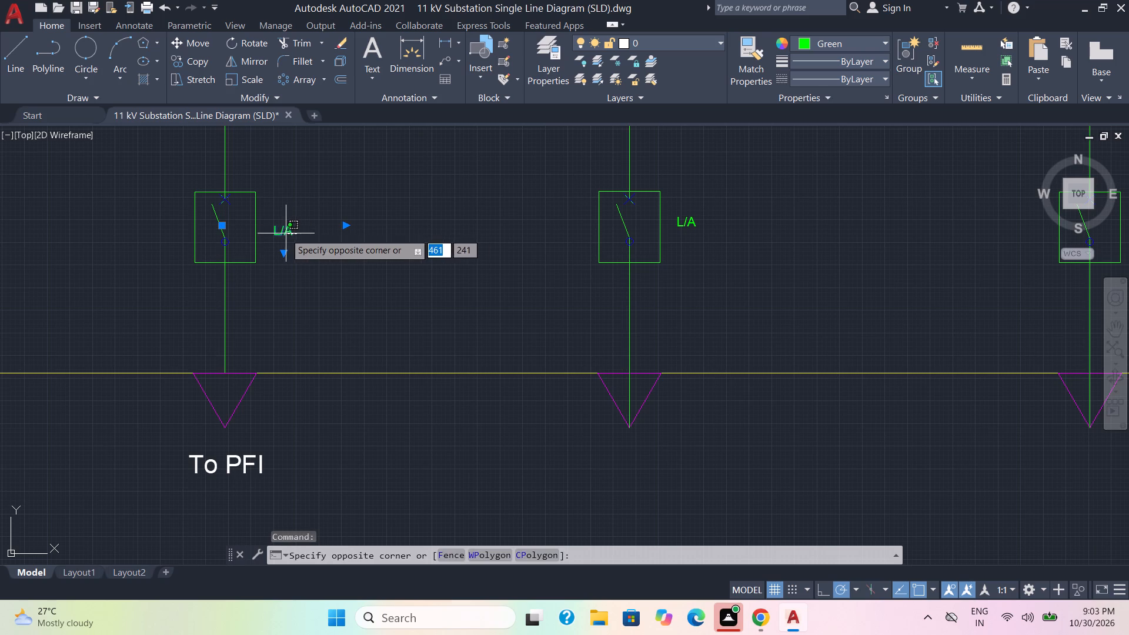
double_click(283, 232)
drag(293, 232, 252, 233)
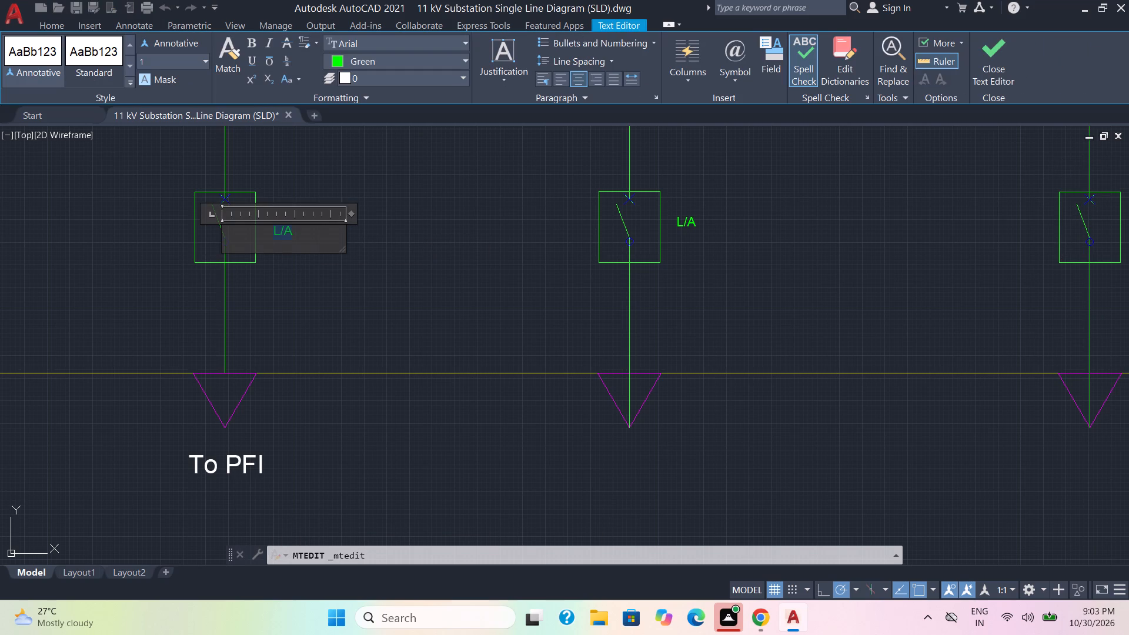
text(800)
key(a)
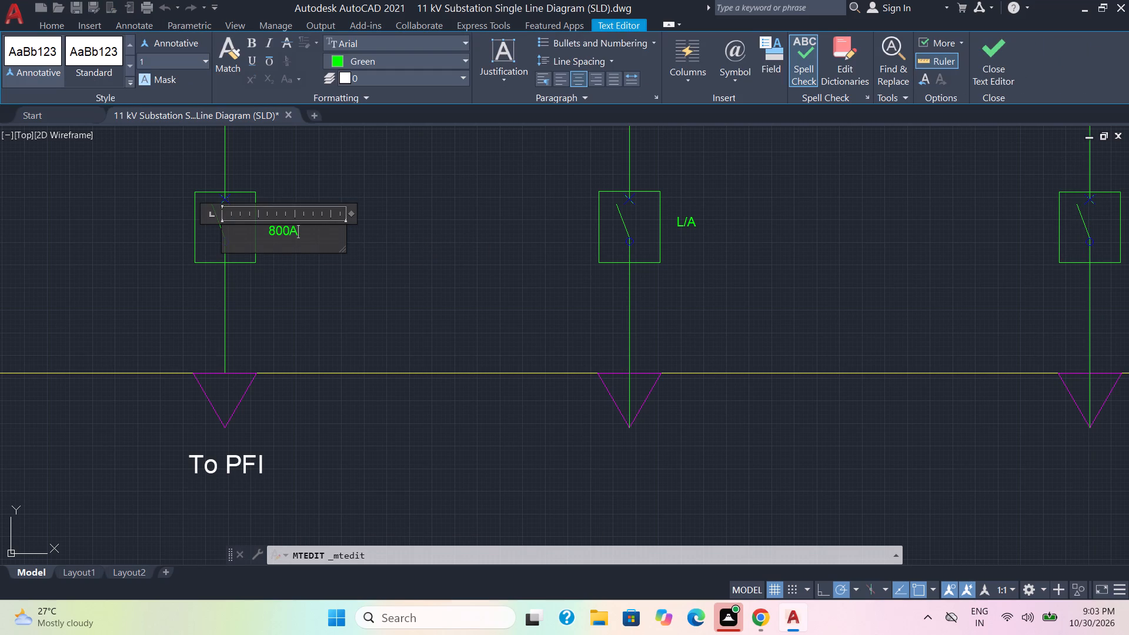
key(space)
text(TP)
key(space)
key(comma)
key(BackSpace)
text(MC)
key(c)
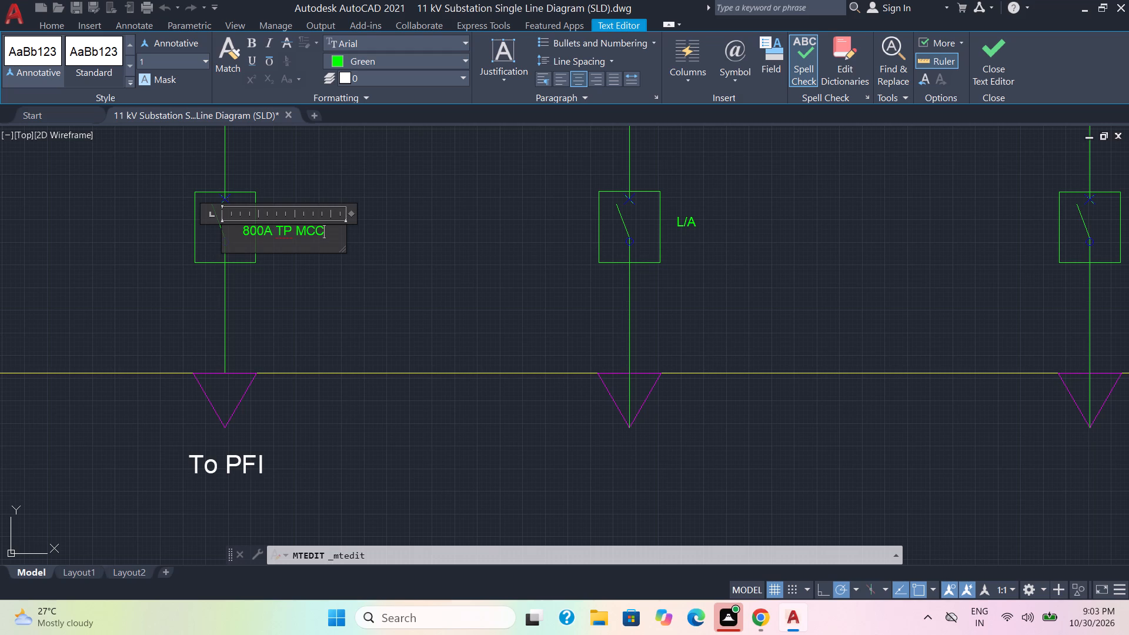
key(b)
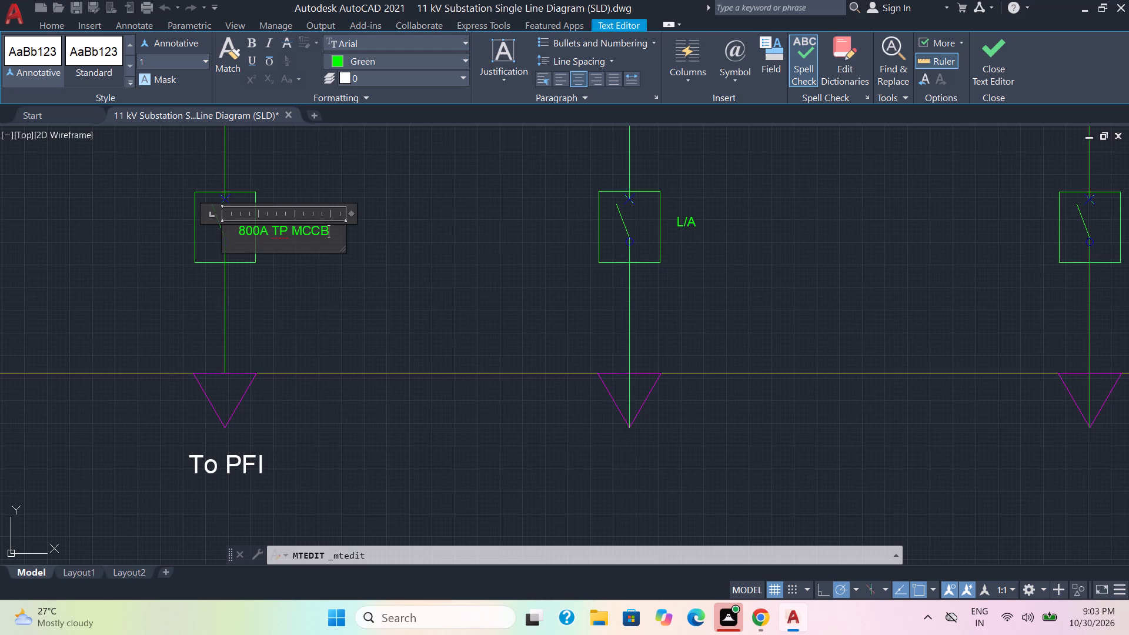
click(384, 306)
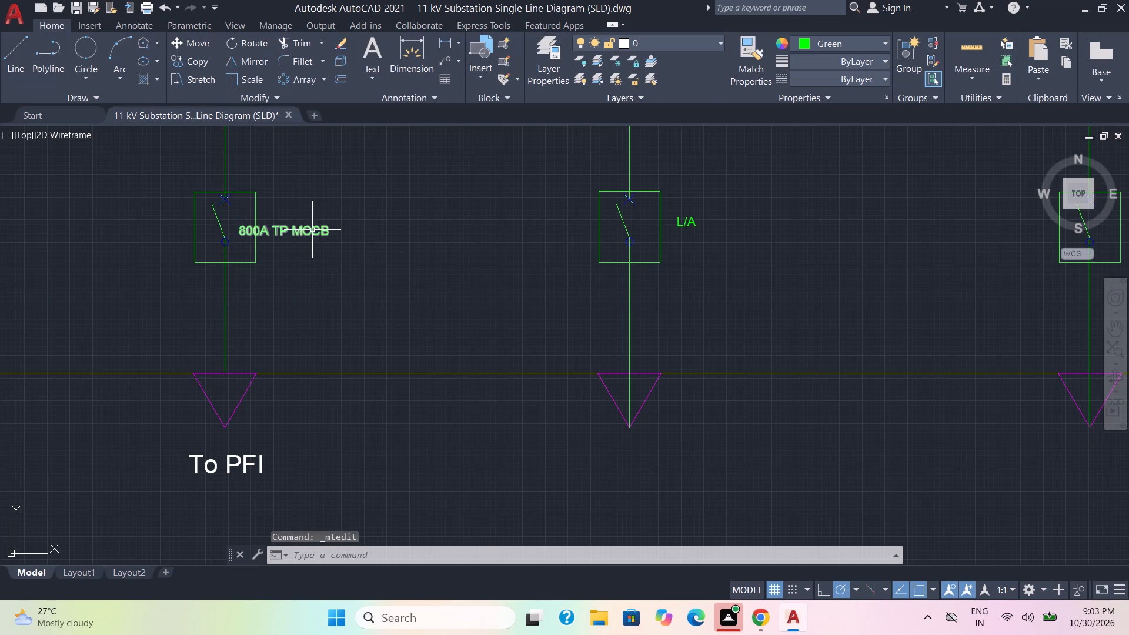
Rotate the "800A TP MCCB" label 90° so it reads vertically beside the leftmost feeder breaker.
click(312, 230)
click(255, 46)
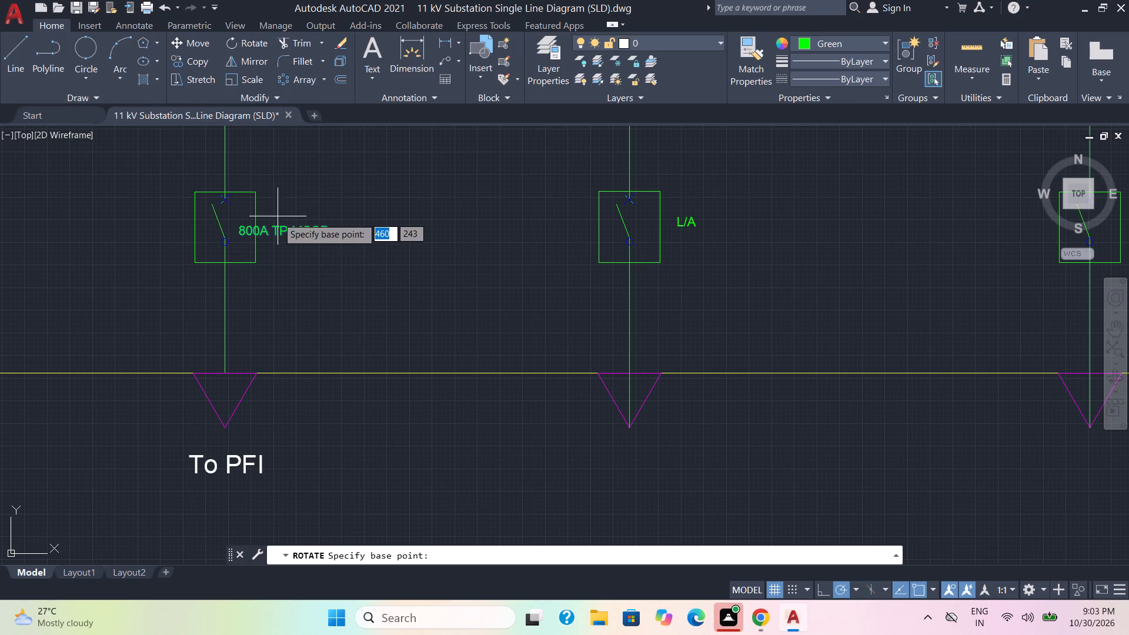
click(280, 234)
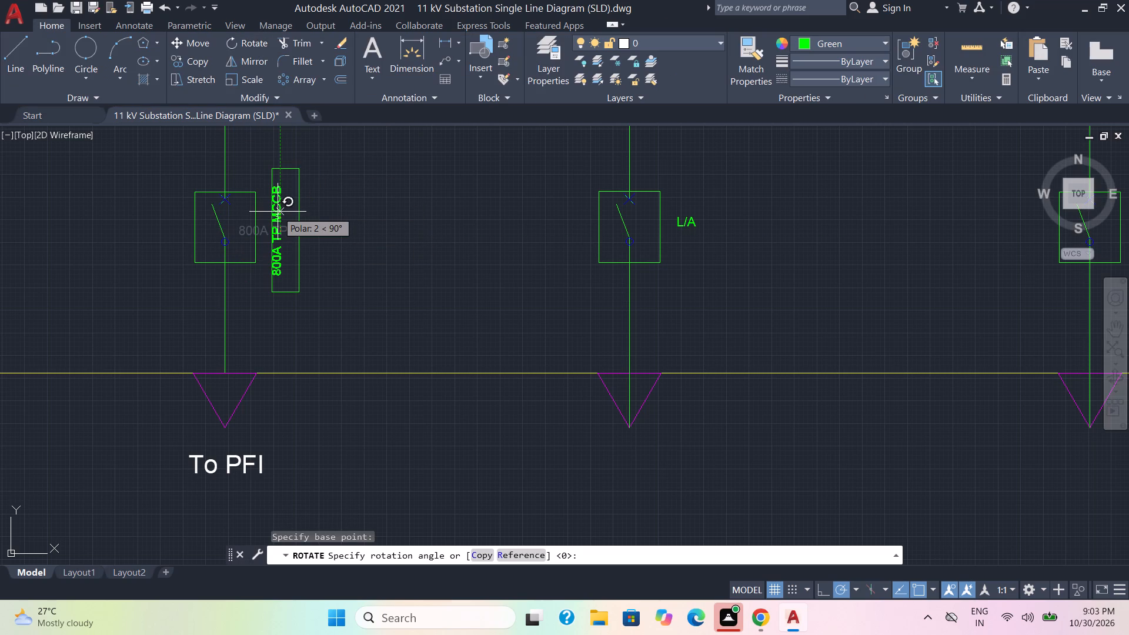
click(278, 212)
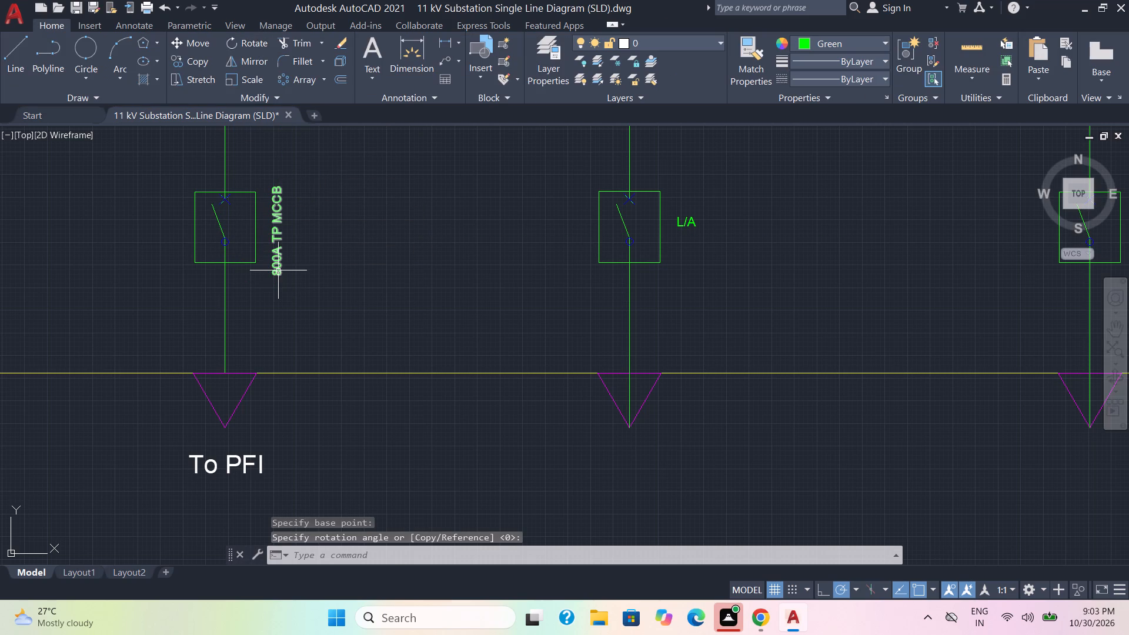
Copy the vertical "800A TP MCCB" label horizontally across to beside the middle and rightmost feeder breakers.
click(276, 270)
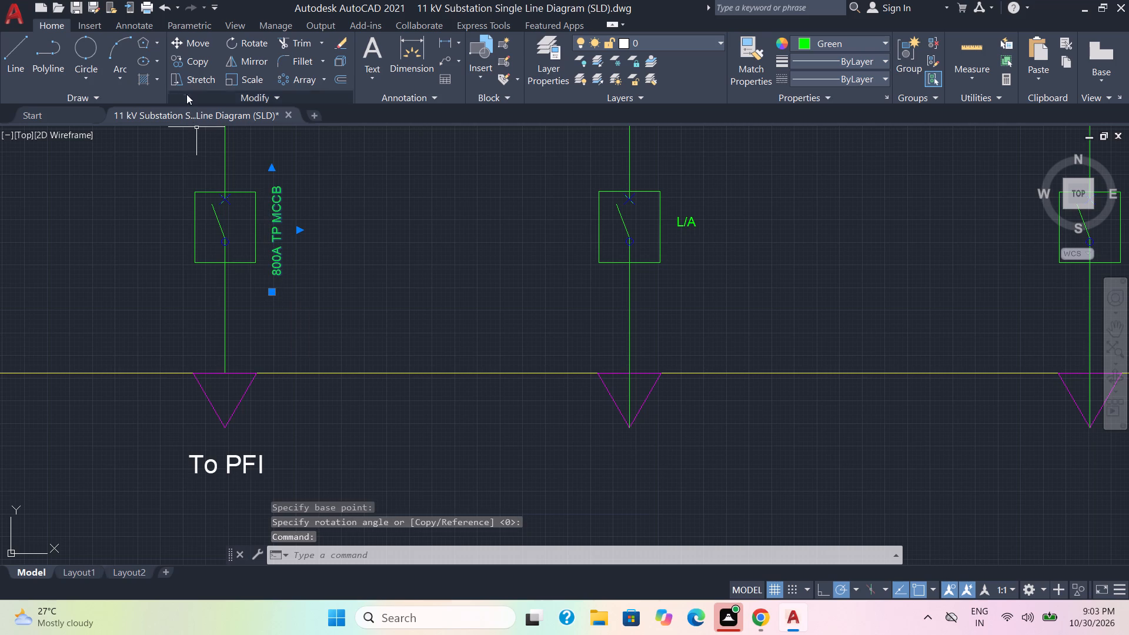
click(189, 58)
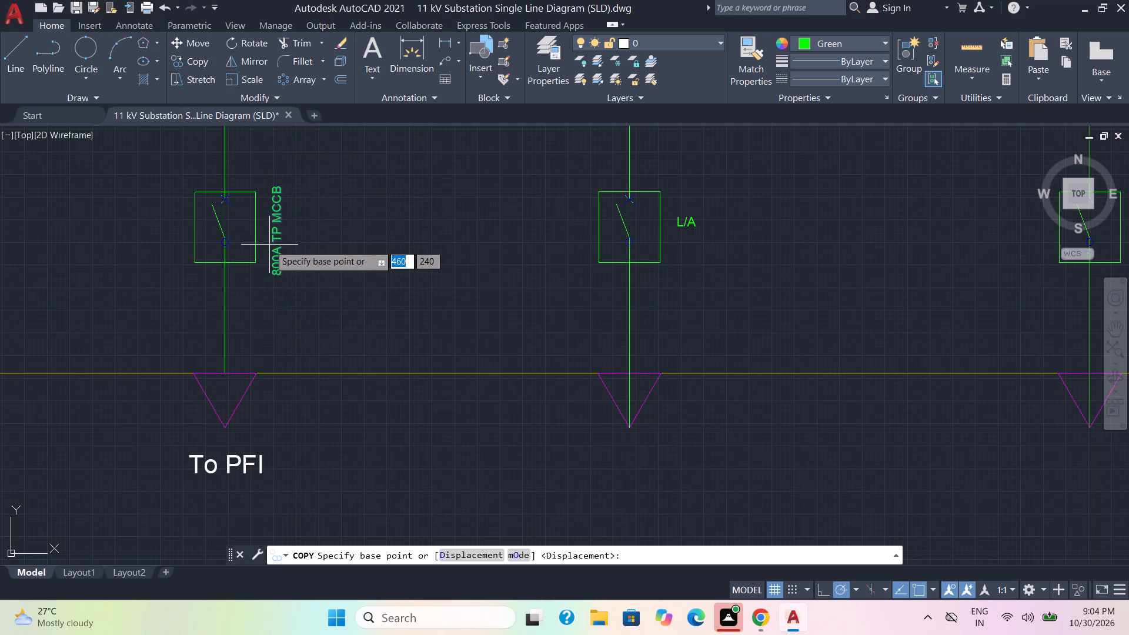
click(274, 239)
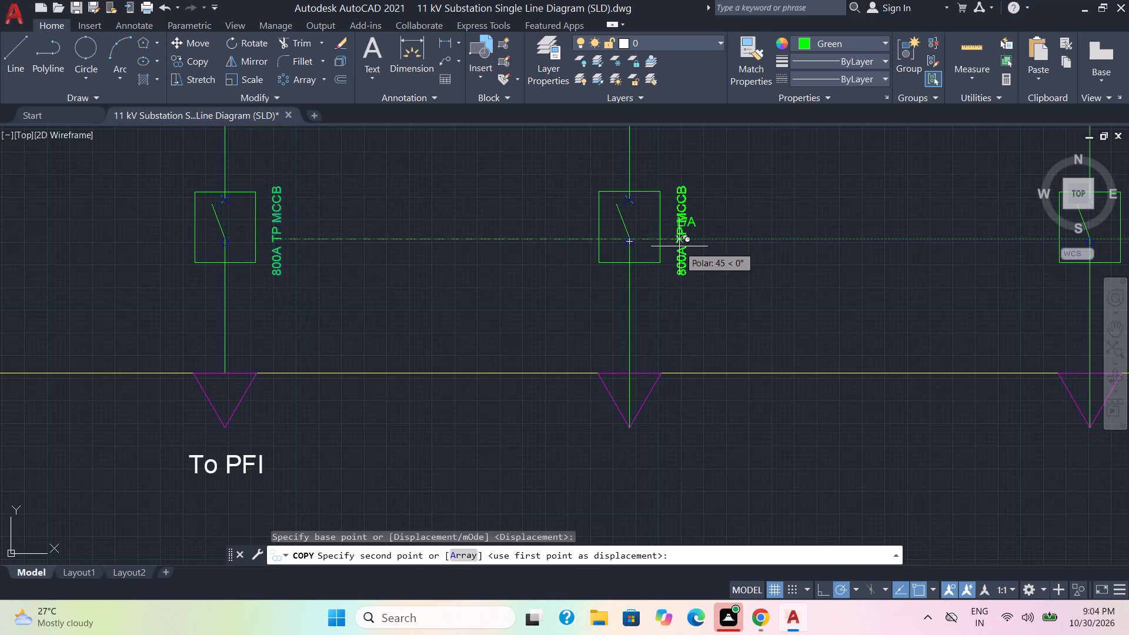
click(679, 246)
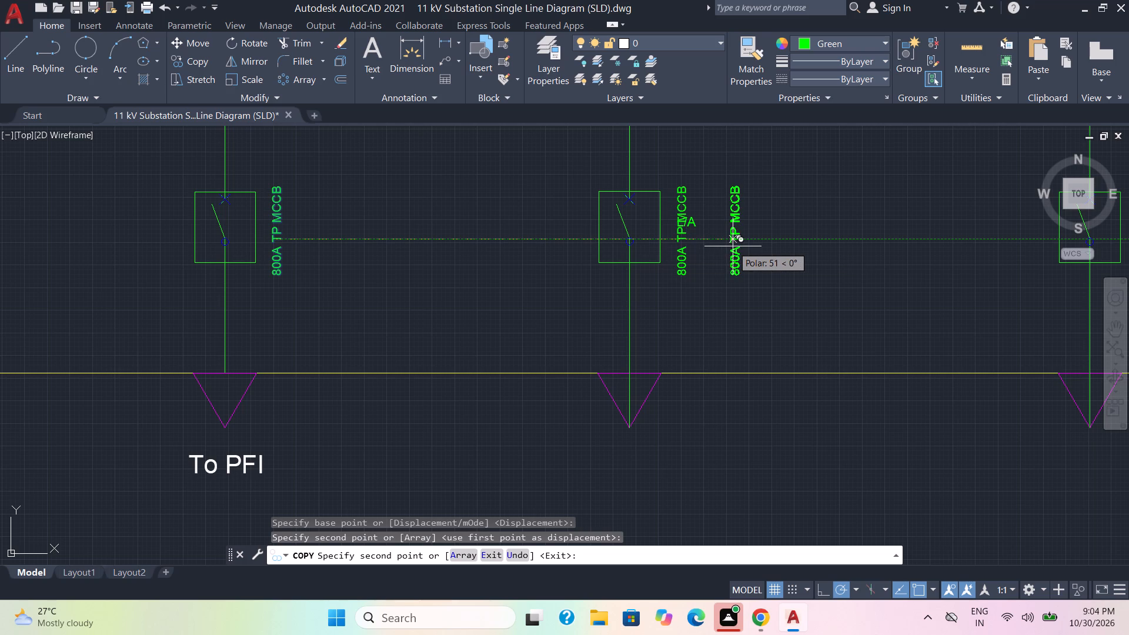
middle_drag(733, 246, 712, 250)
scroll(746, 262, down, 1)
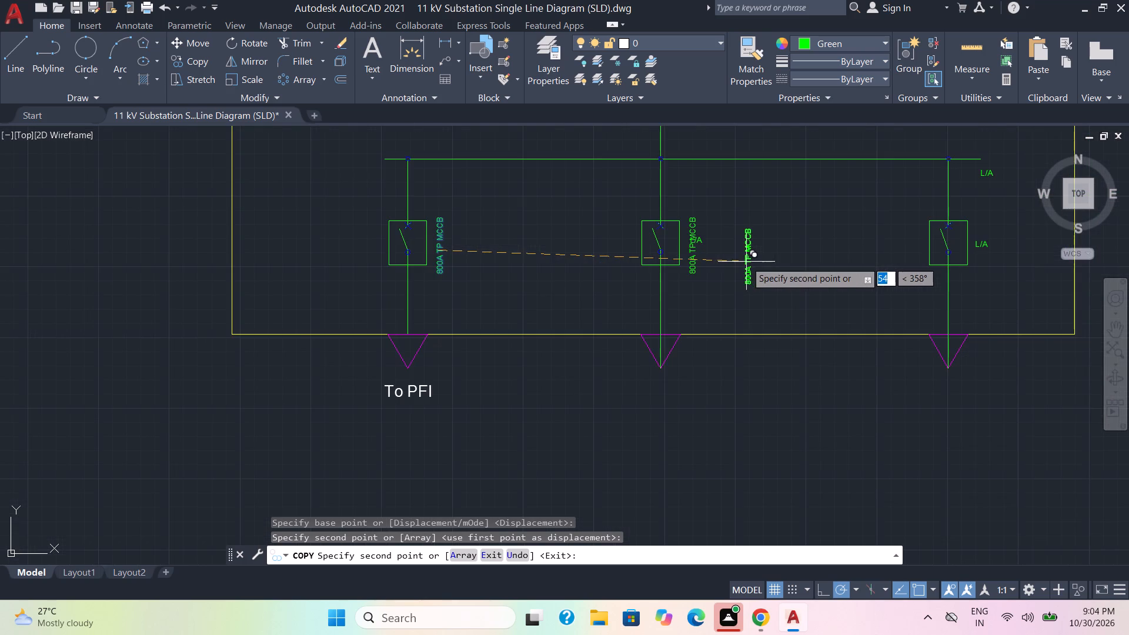
middle_drag(746, 262, 654, 272)
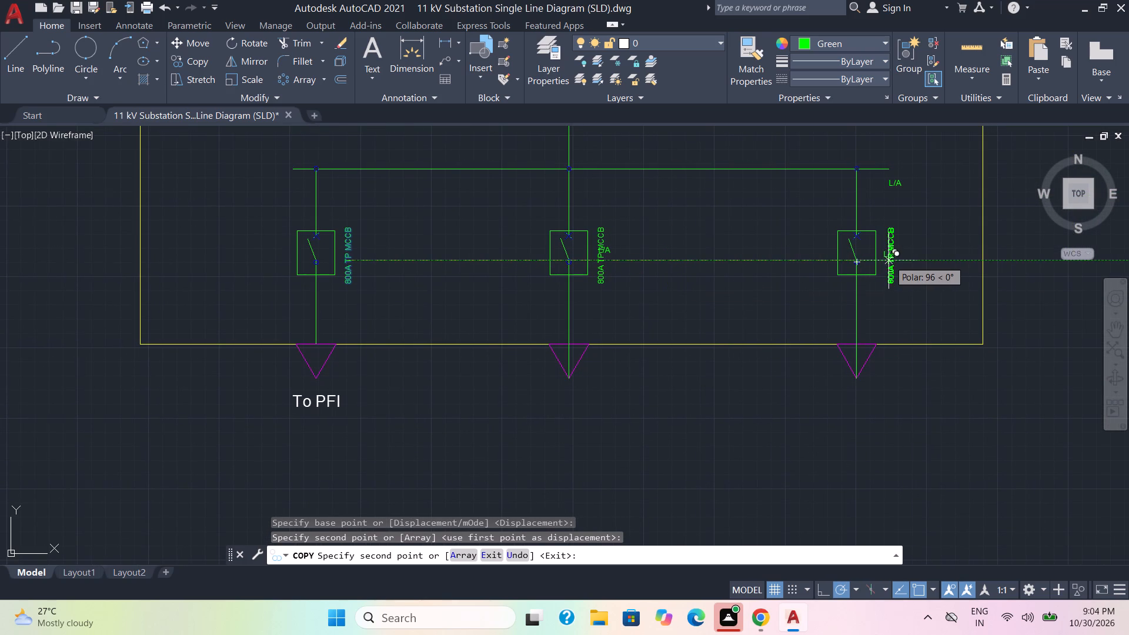
click(886, 263)
key(Escape)
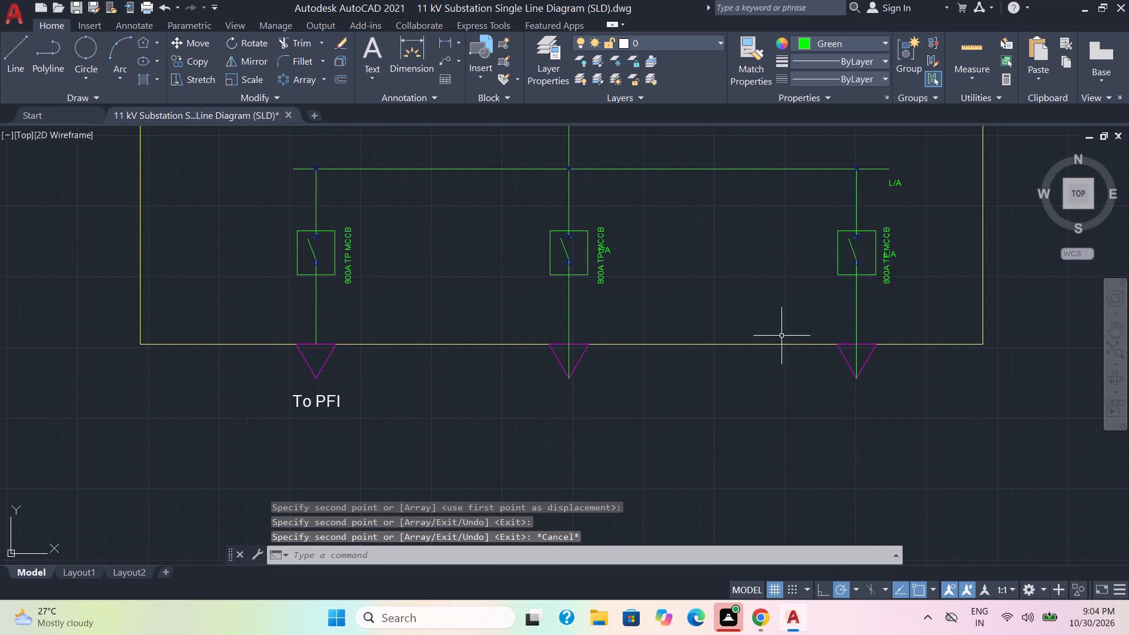
Delete the old "L/A" labels overlapping the new text at the middle and rightmost feeder breakers.
click(610, 253)
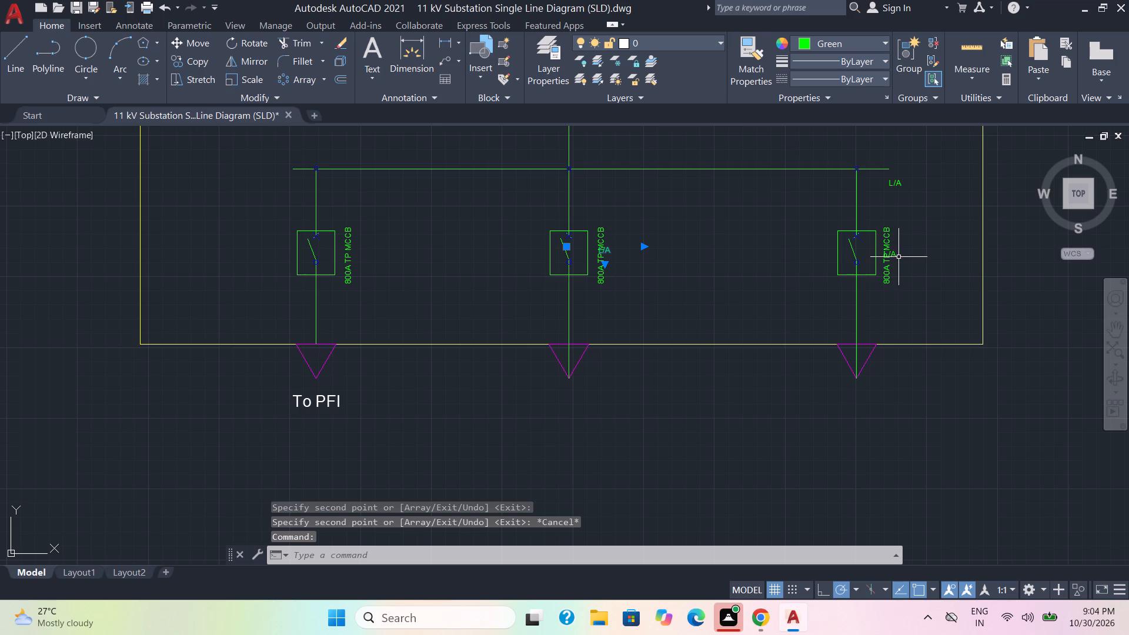
click(894, 256)
key(Delete)
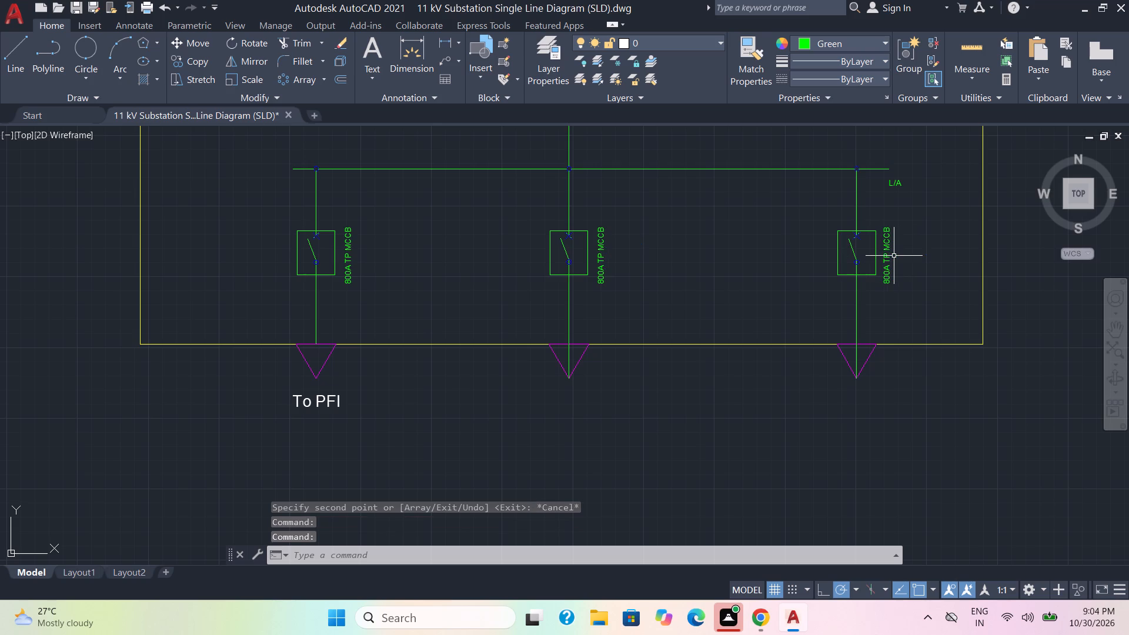
Change the "L/A" label at the busbar's right end to "Bus-Cooler" with its text colour set to Cyan.
middle_drag(899, 255, 817, 326)
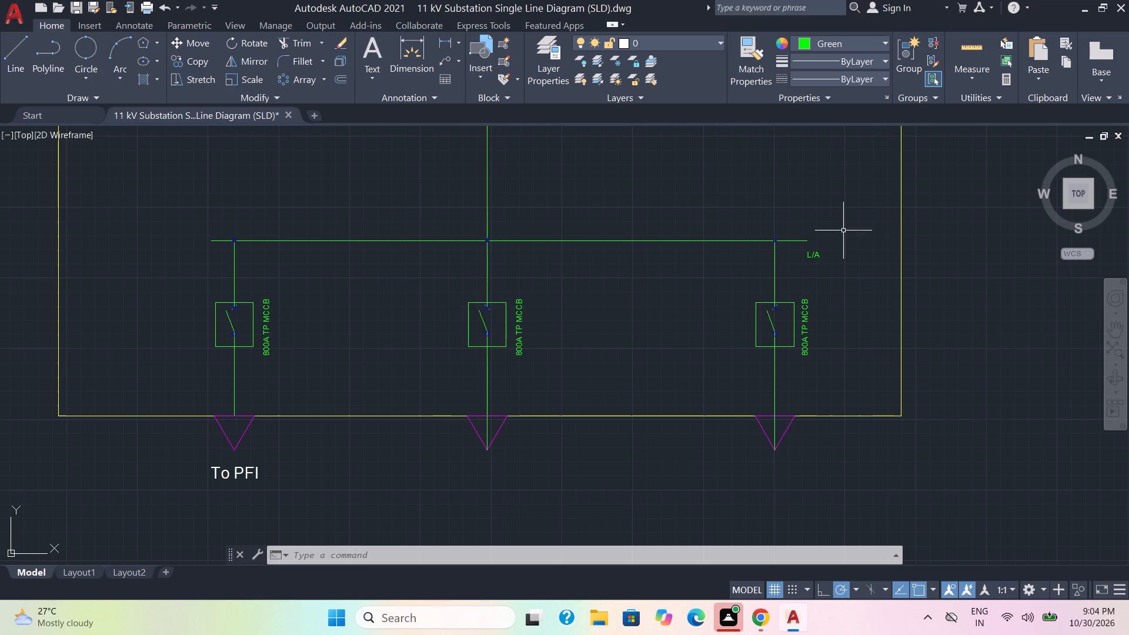
double_click(813, 254)
drag(834, 252, 767, 257)
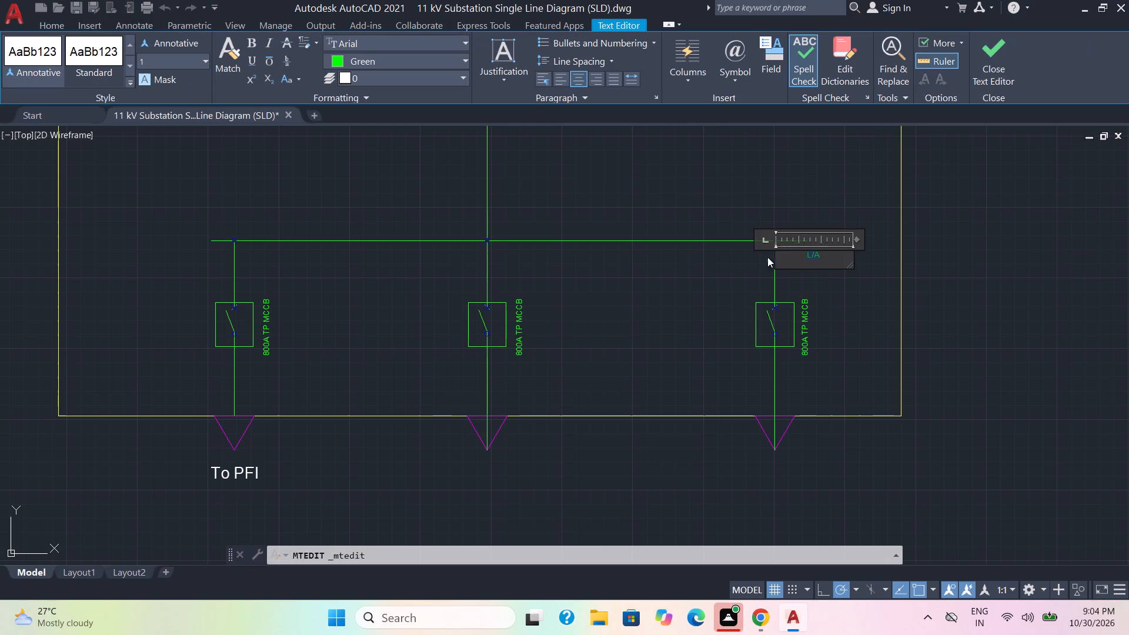
click(459, 63)
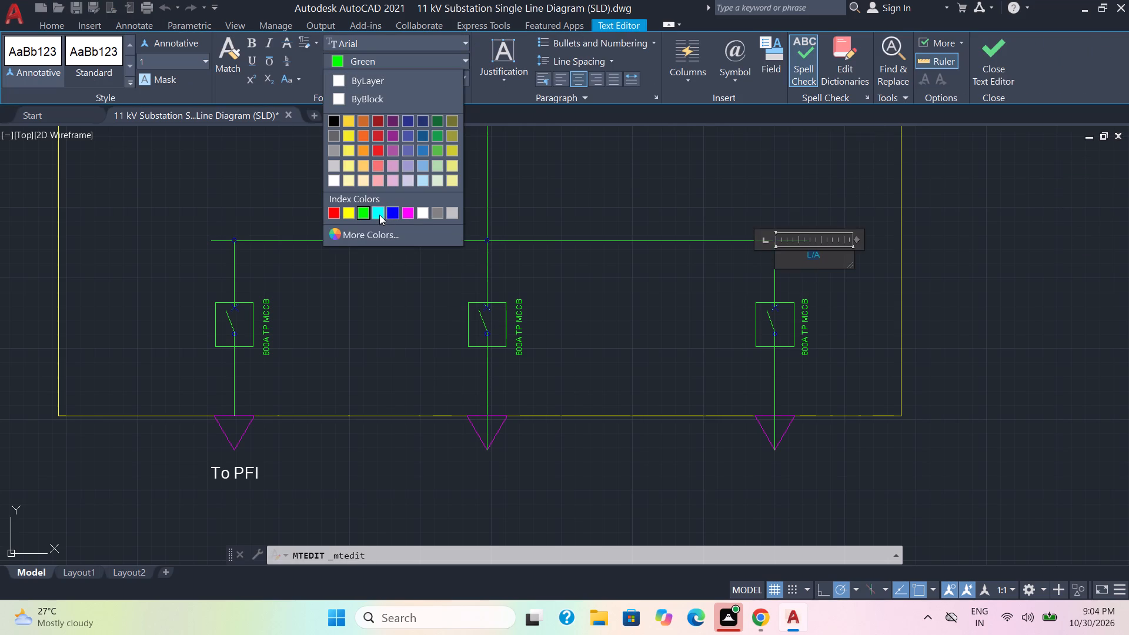
click(379, 215)
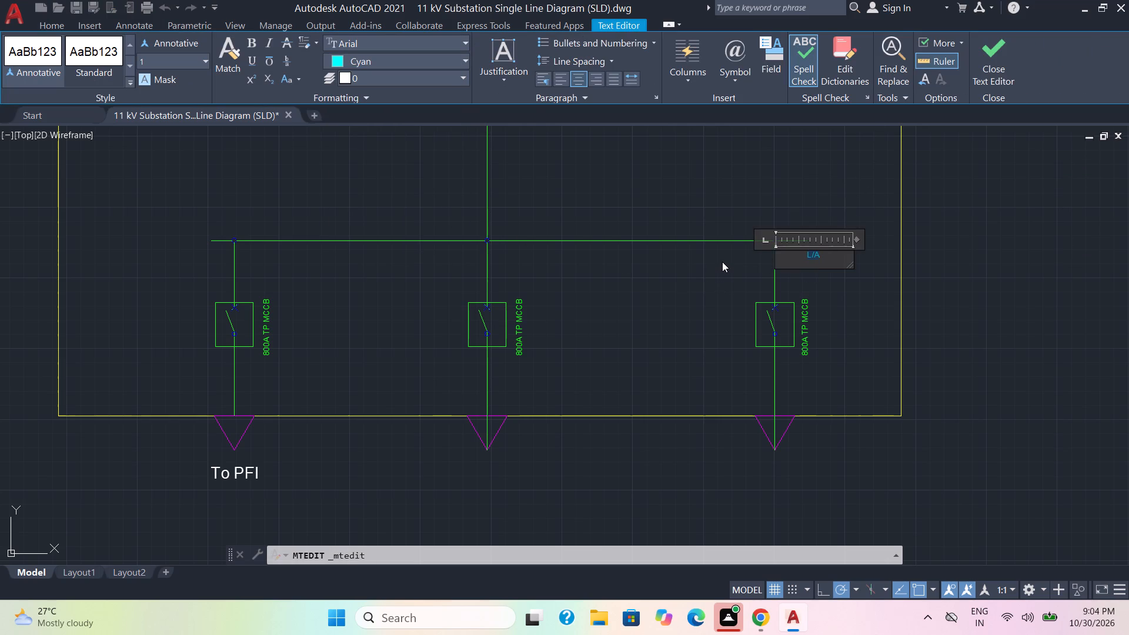
key(b)
key(u)
key(s)
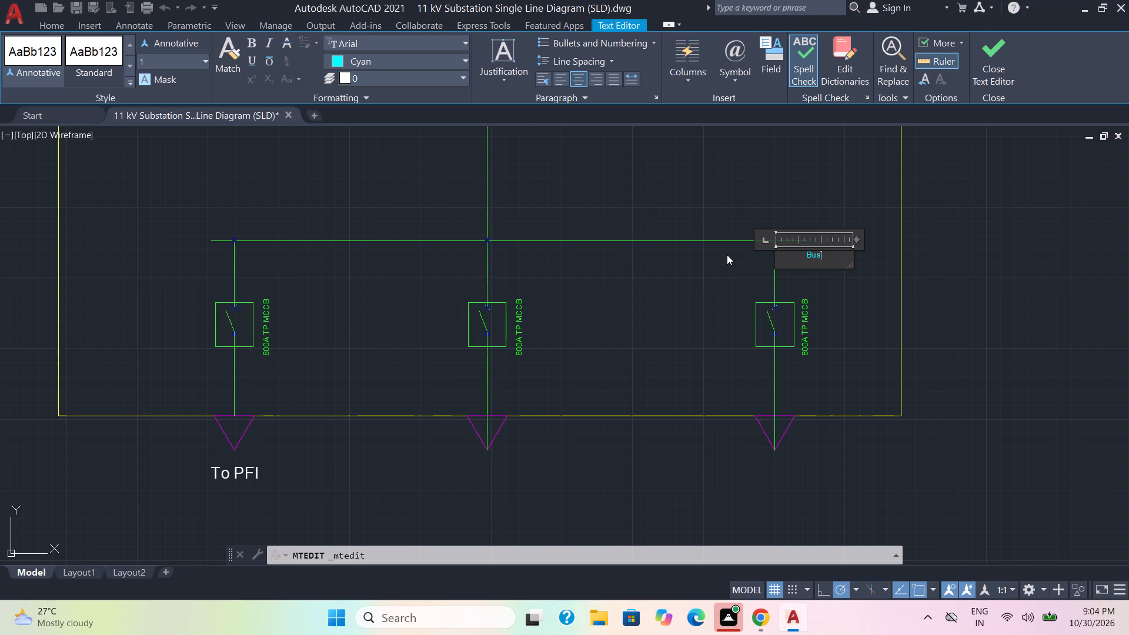
key(minus)
text(Cool)
text(er)
click(877, 294)
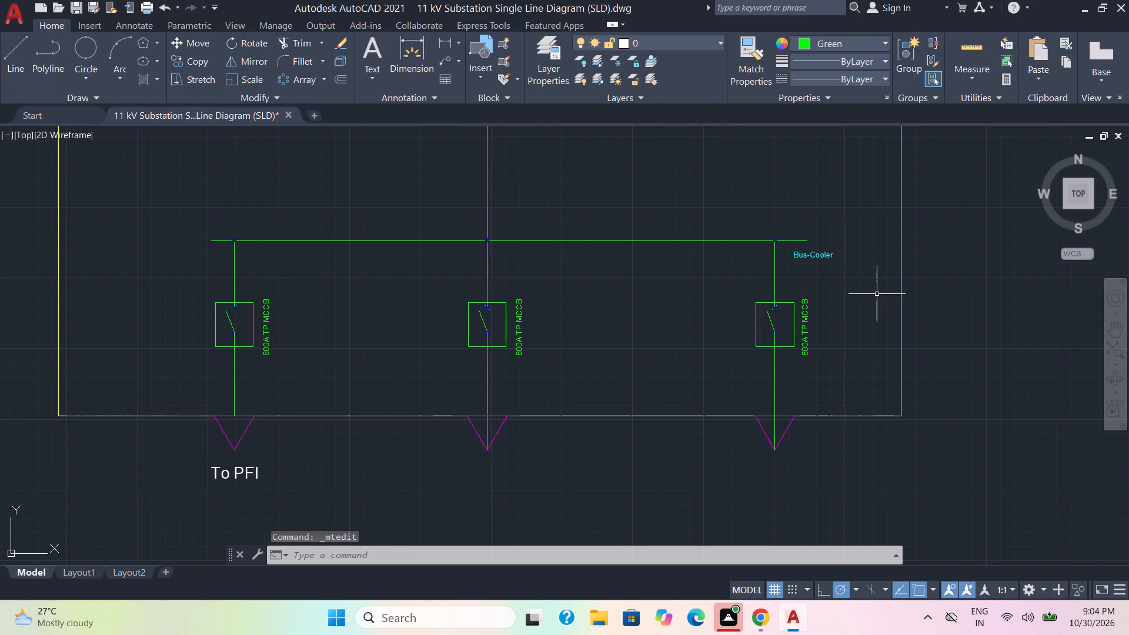
Replace the "L/A" label beside the current transformer symbol above the busbar with "CT" and "1600/5A" on two lines.
scroll(844, 282, down, 2)
middle_drag(772, 241, 715, 326)
scroll(699, 299, up, 1)
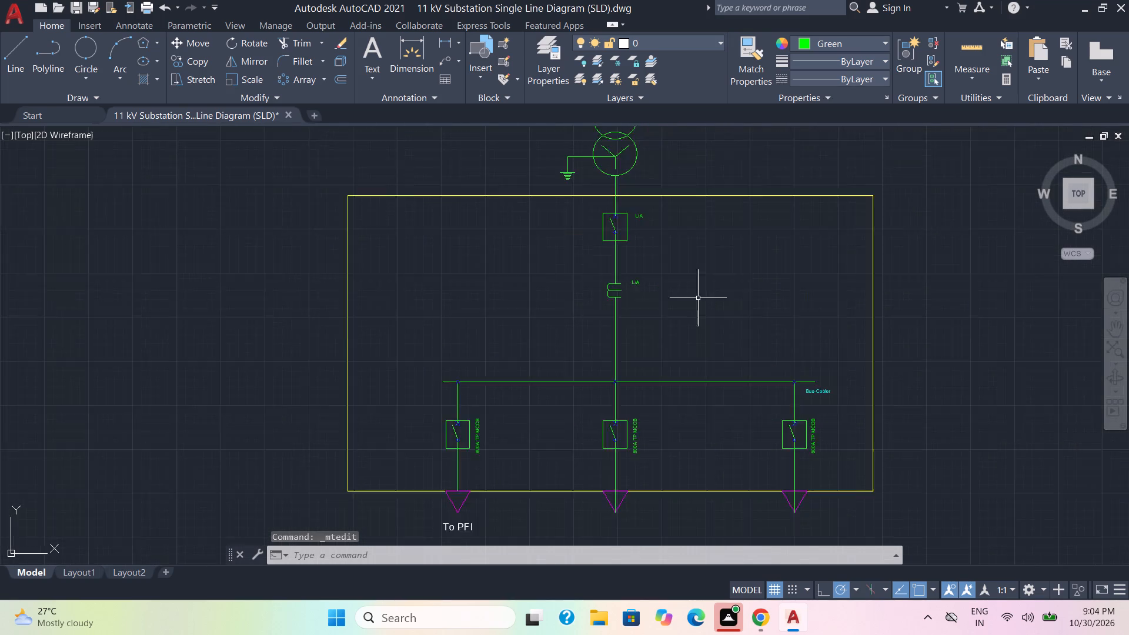
scroll(698, 298, up, 1)
click(627, 295)
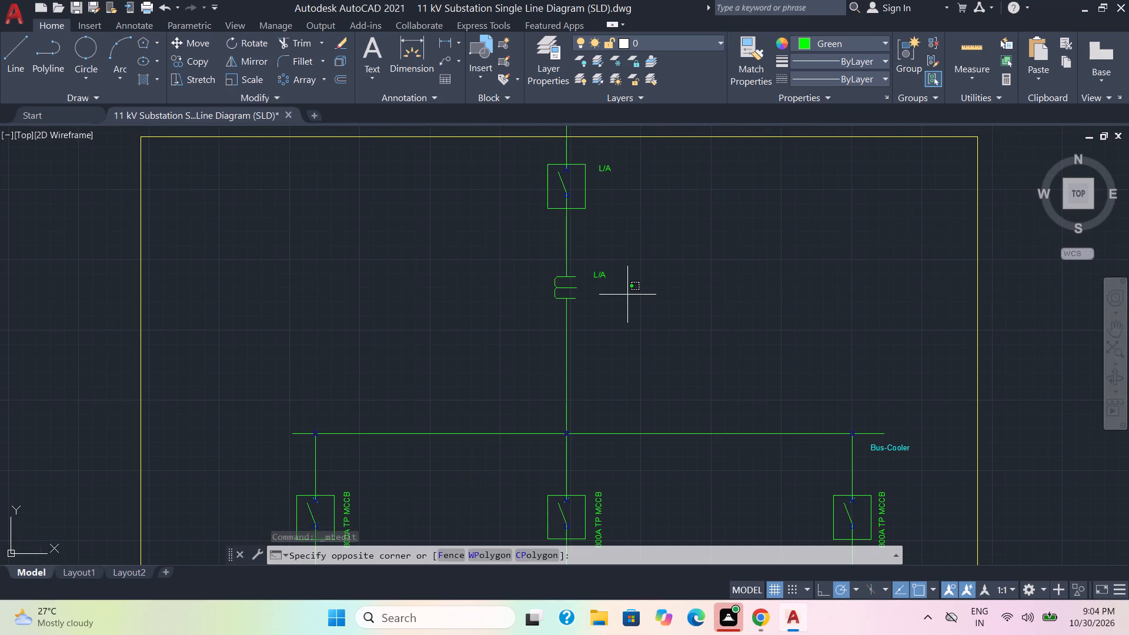
click(590, 260)
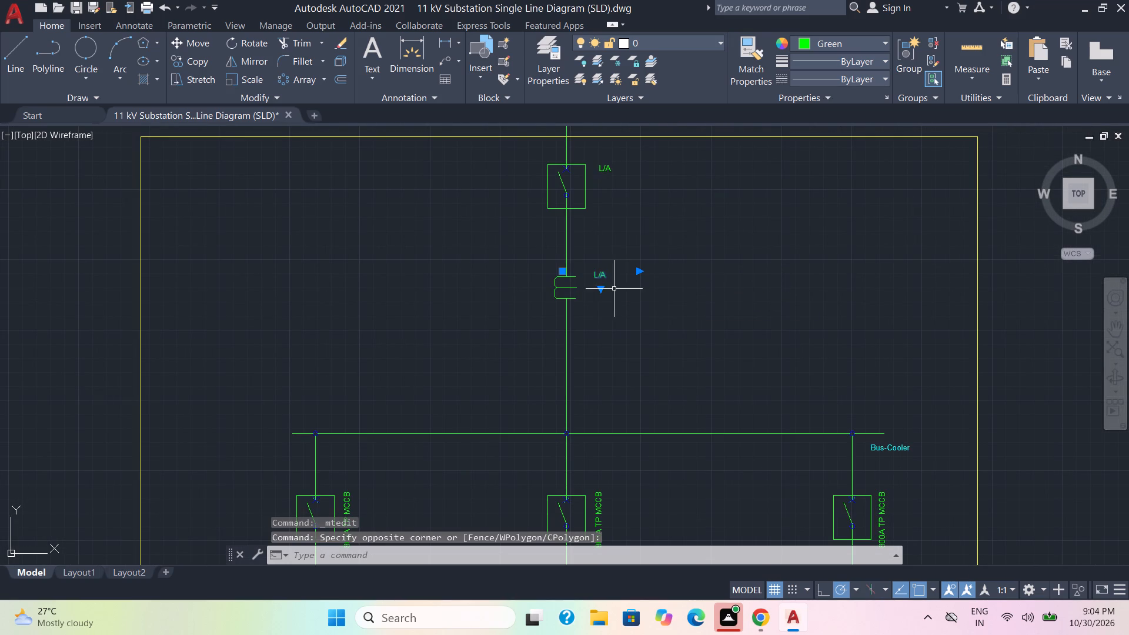
double_click(603, 277)
drag(610, 276, 584, 281)
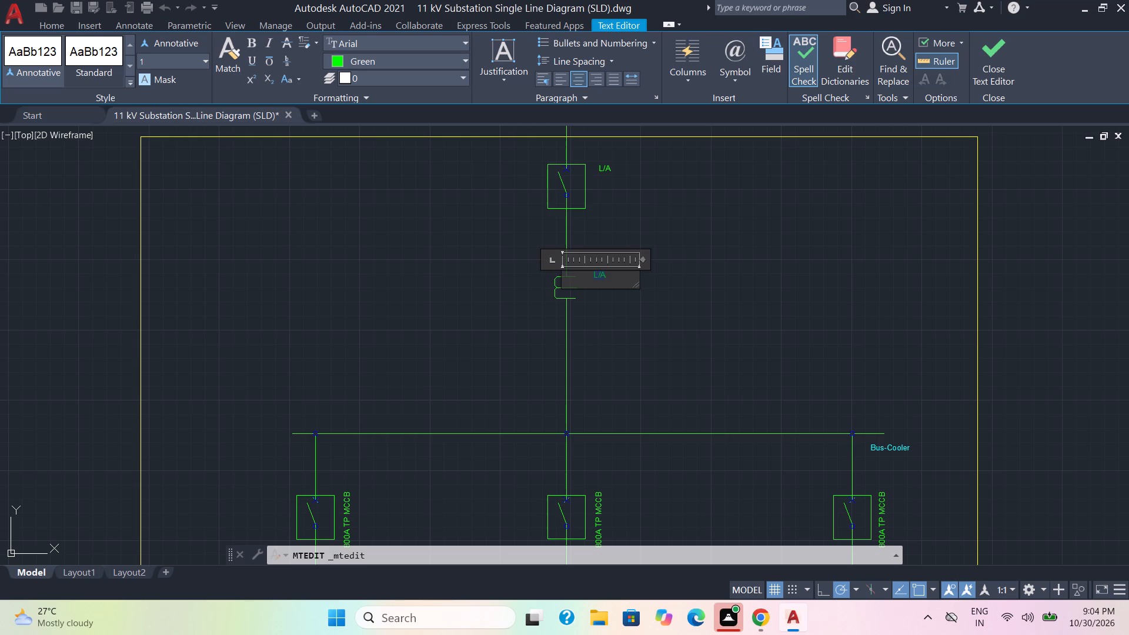
key(Return)
text(1600)
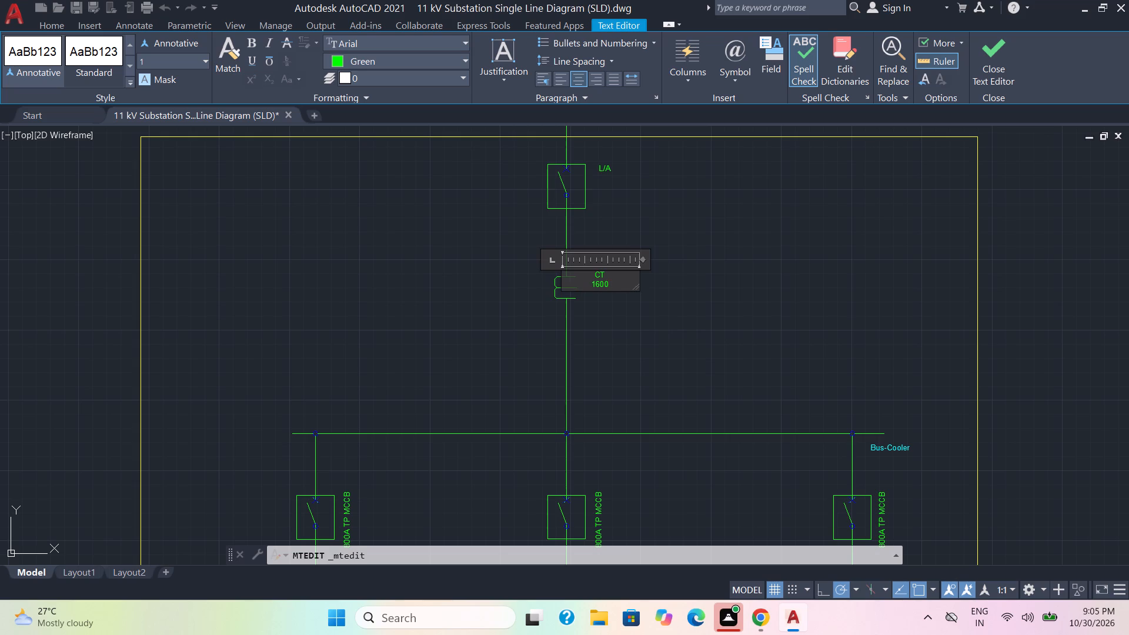
key(slash)
text(5A)
click(764, 329)
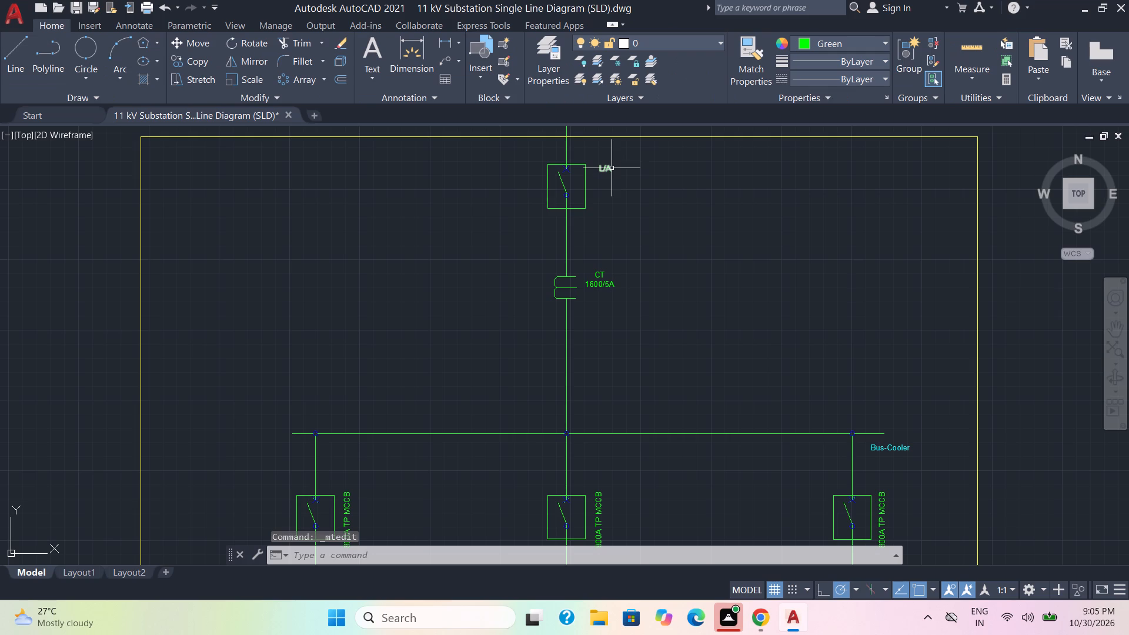
Change the "L/A" label beside the main incoming breaker to "1600A", "TP" and "MCCB" stacked on three lines in one column.
double_click(603, 169)
drag(619, 167, 584, 167)
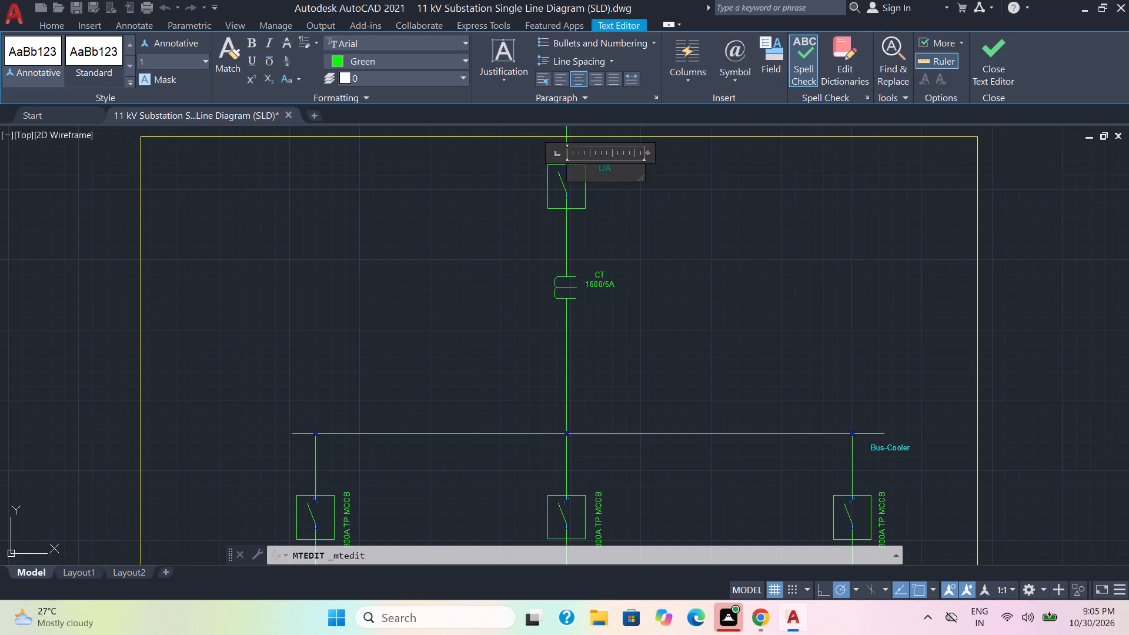
text(1600A)
key(Return)
text(TP)
key(Return)
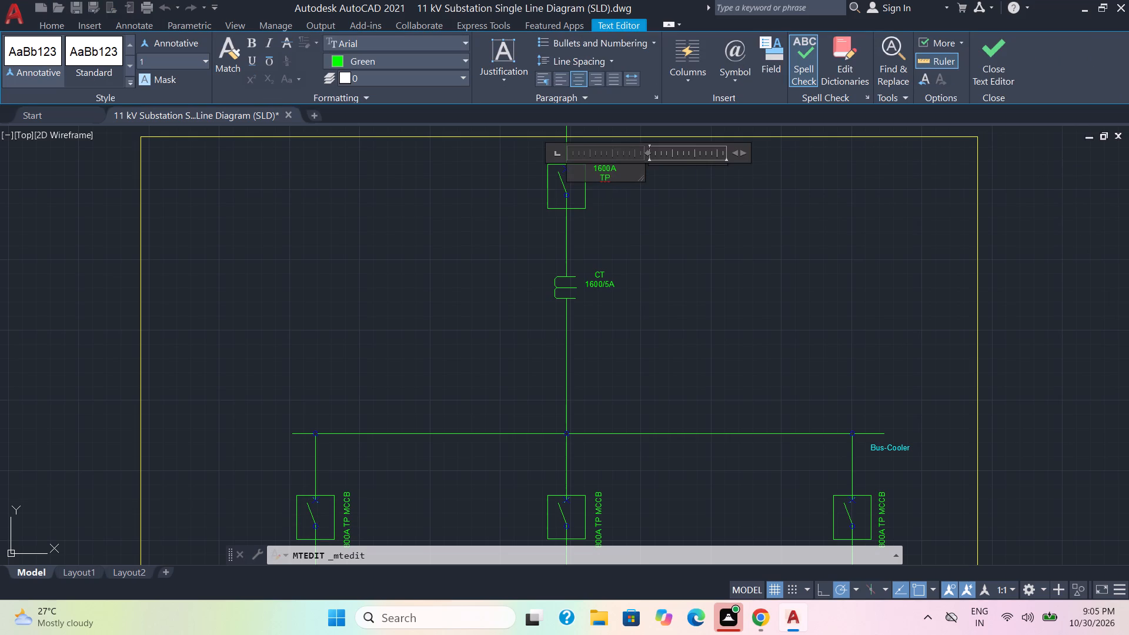
key(comma)
key(BackSpace)
text(MCCB)
drag(642, 179, 642, 195)
click(661, 196)
Replace the "L/A" label beside the delta-star transformer with "11/0.415 kV".
scroll(675, 192, down, 1)
middle_drag(675, 192, 642, 326)
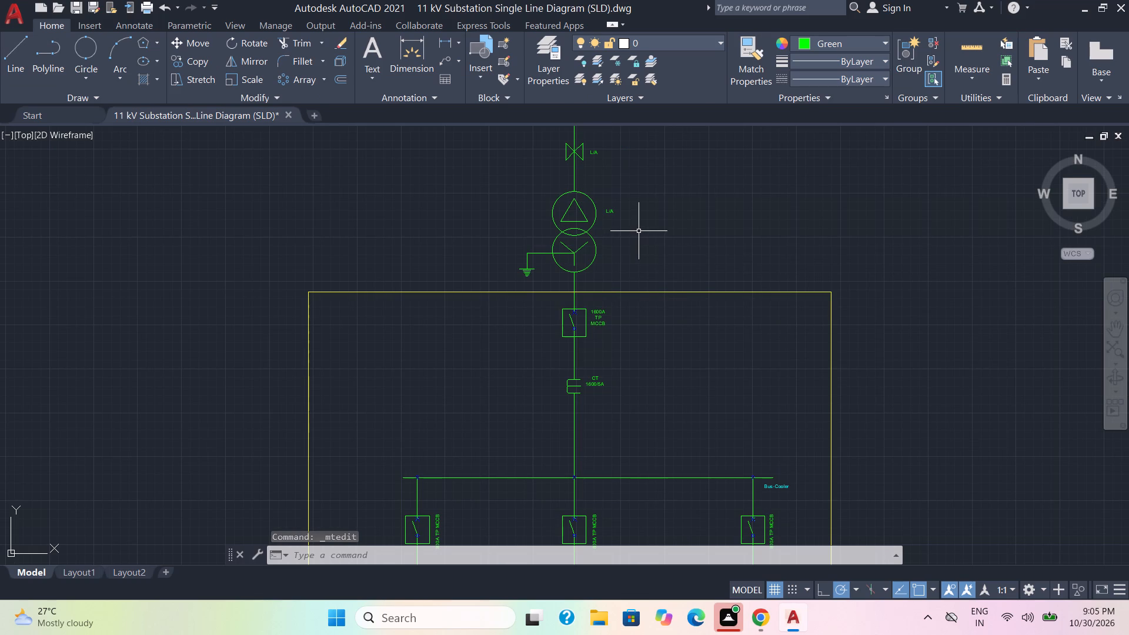
middle_drag(639, 231, 632, 266)
scroll(632, 266, up, 2)
middle_drag(601, 236, 602, 270)
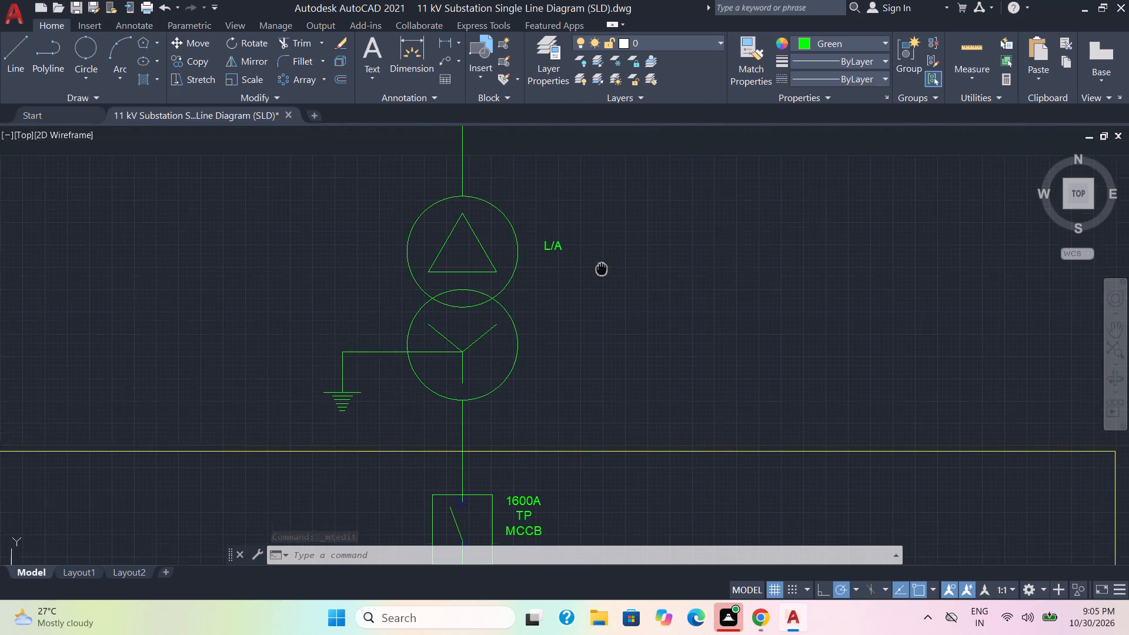
middle_drag(602, 270, 601, 276)
double_click(545, 253)
drag(566, 253, 533, 252)
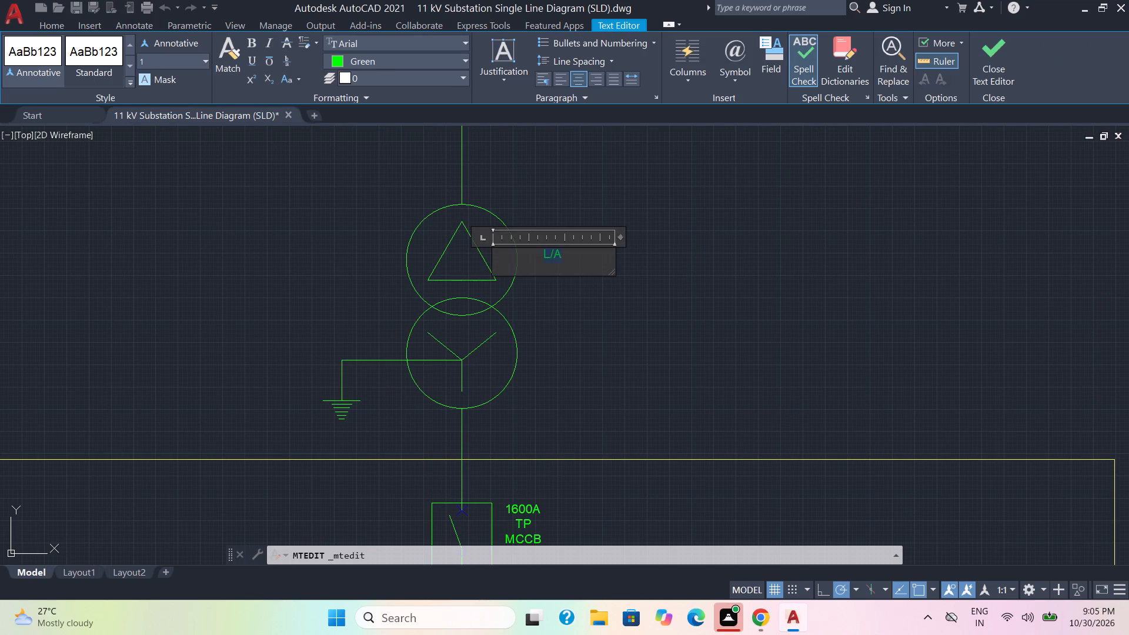
text(11/)
text(0.)
key(4)
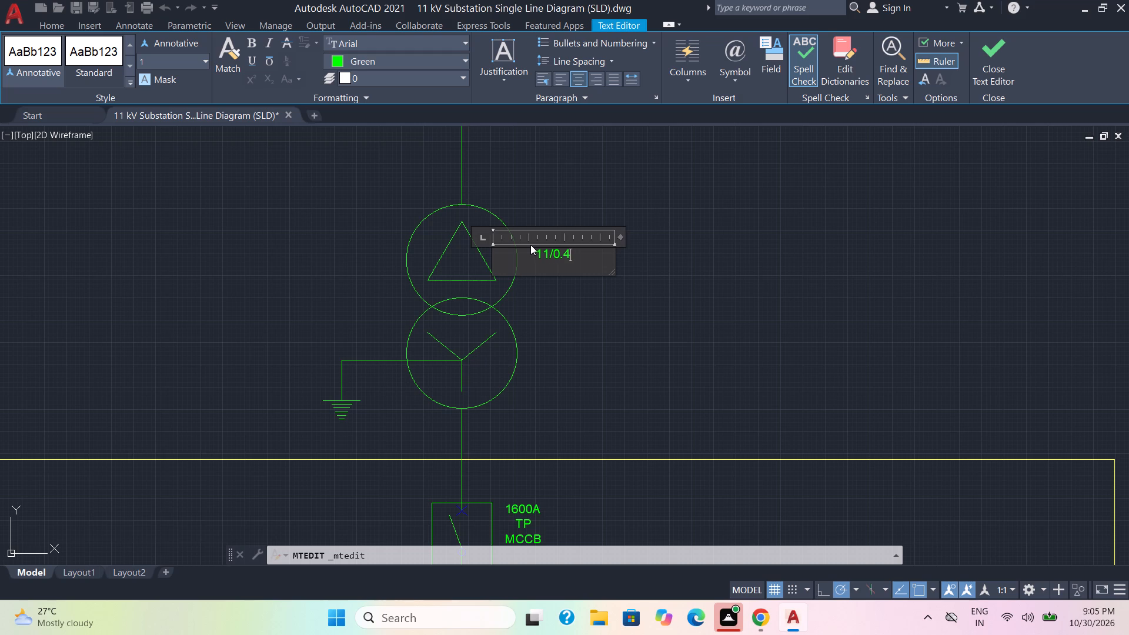
text(15)
key(space)
key(k)
key(BackSpace)
key(shift+k)
key(v)
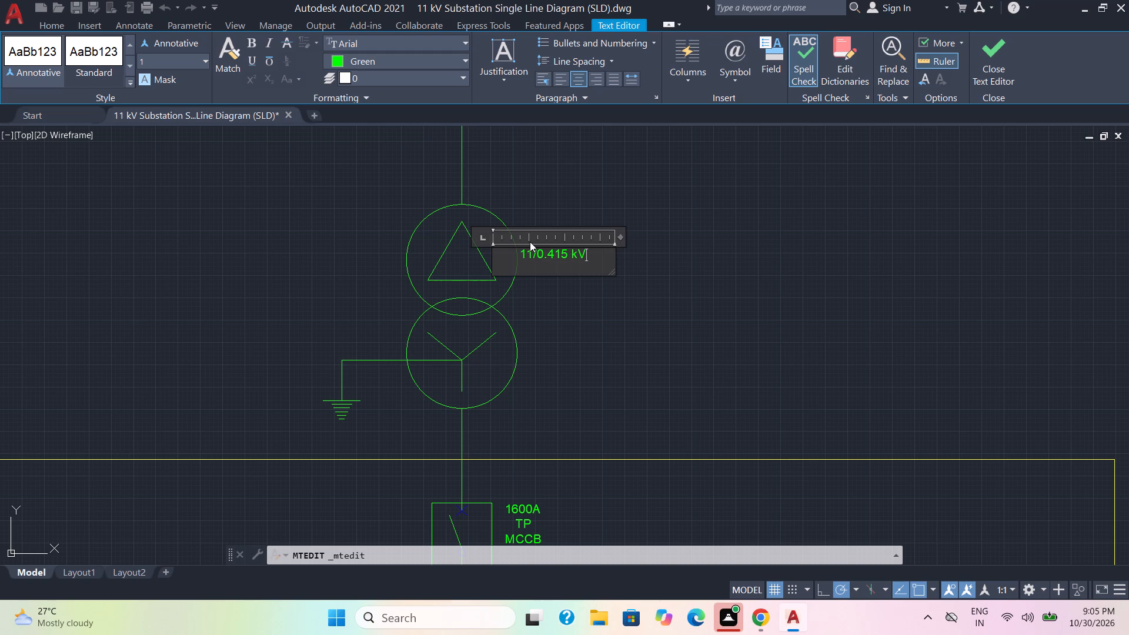
Add "630 kVA, Oil Type with OLTC" beneath the voltage rating in the transformer label.
key(Return)
text(630)
key(space)
text(kVA)
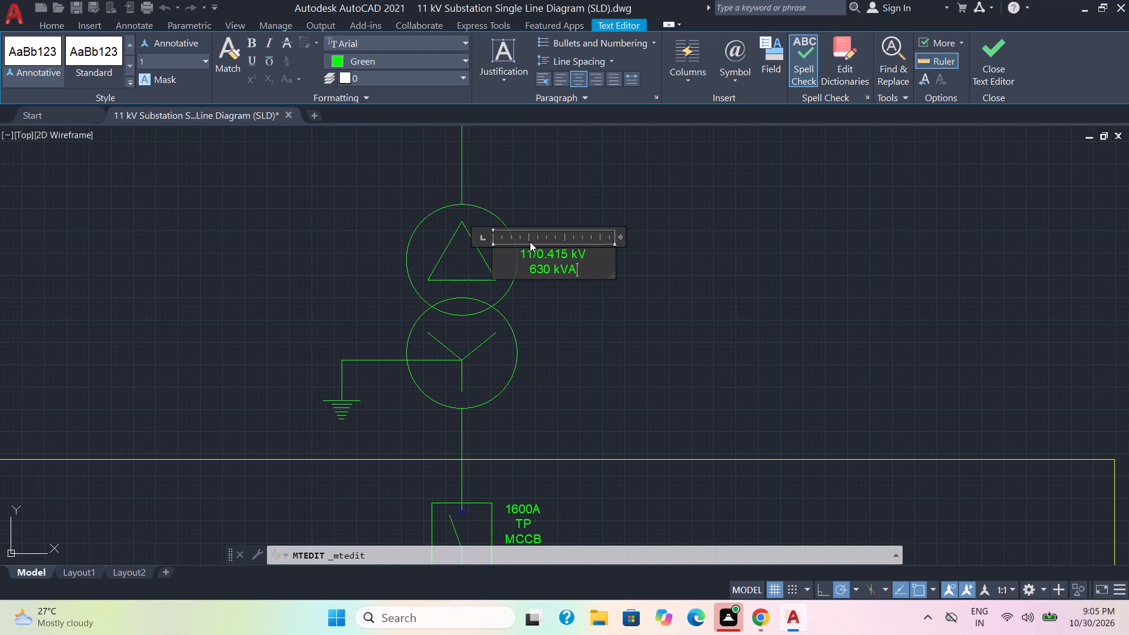
key(comma)
key(space)
key(o)
text(il Ty)
text(pe wi)
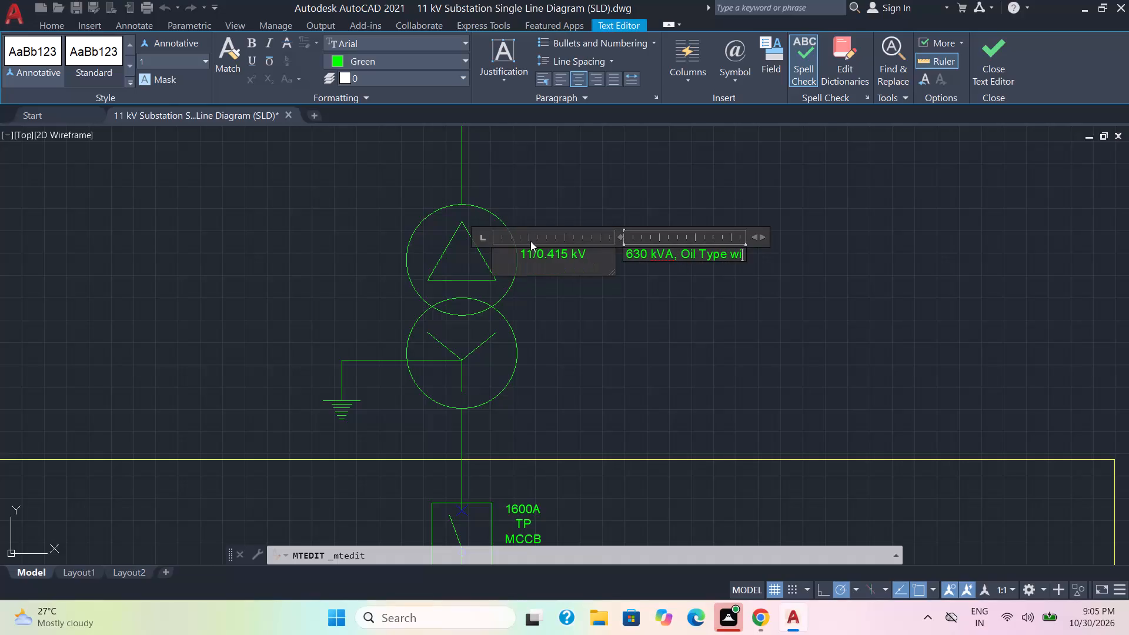
text(th)
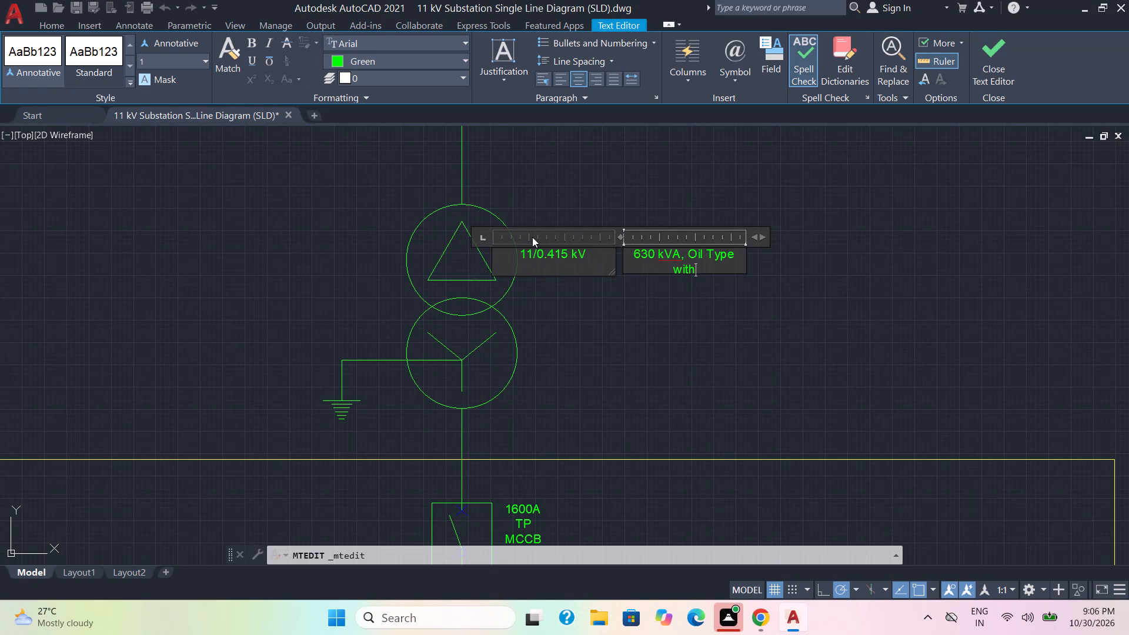
key(space)
text(OLTC)
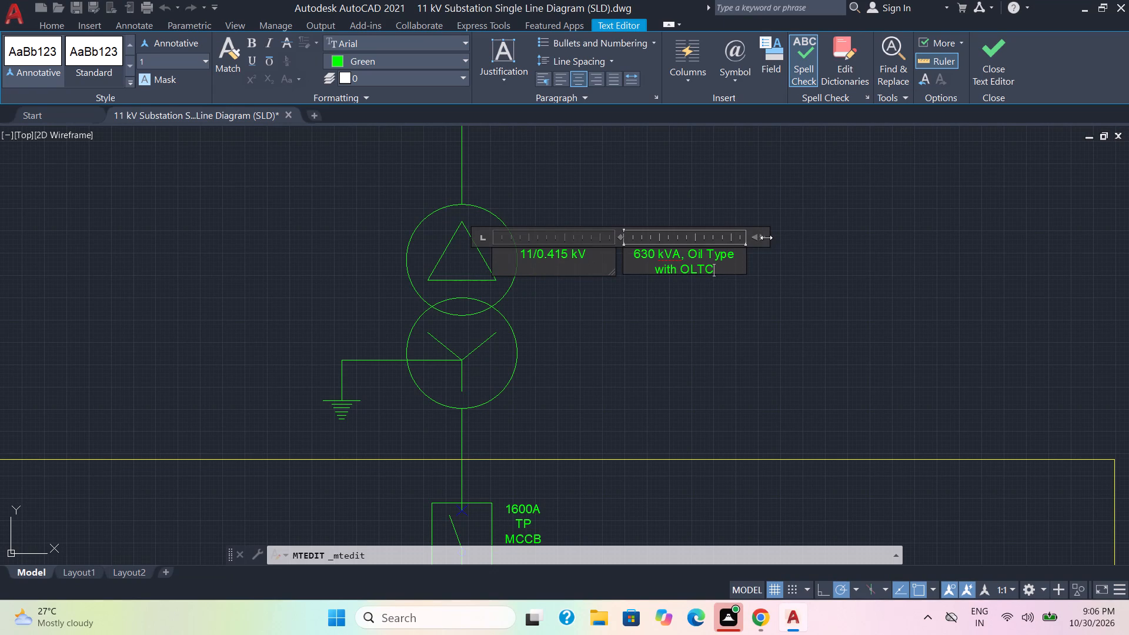
Enlarge the transformer label's text frame so the text fits in one column on two lines.
drag(613, 272, 614, 286)
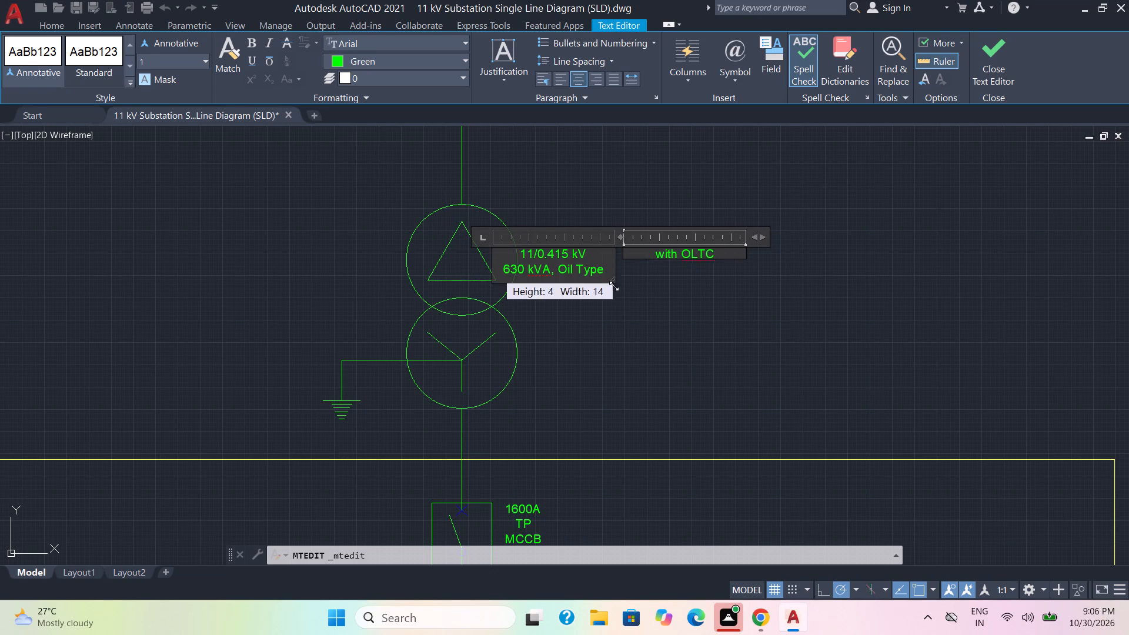
drag(614, 286, 616, 303)
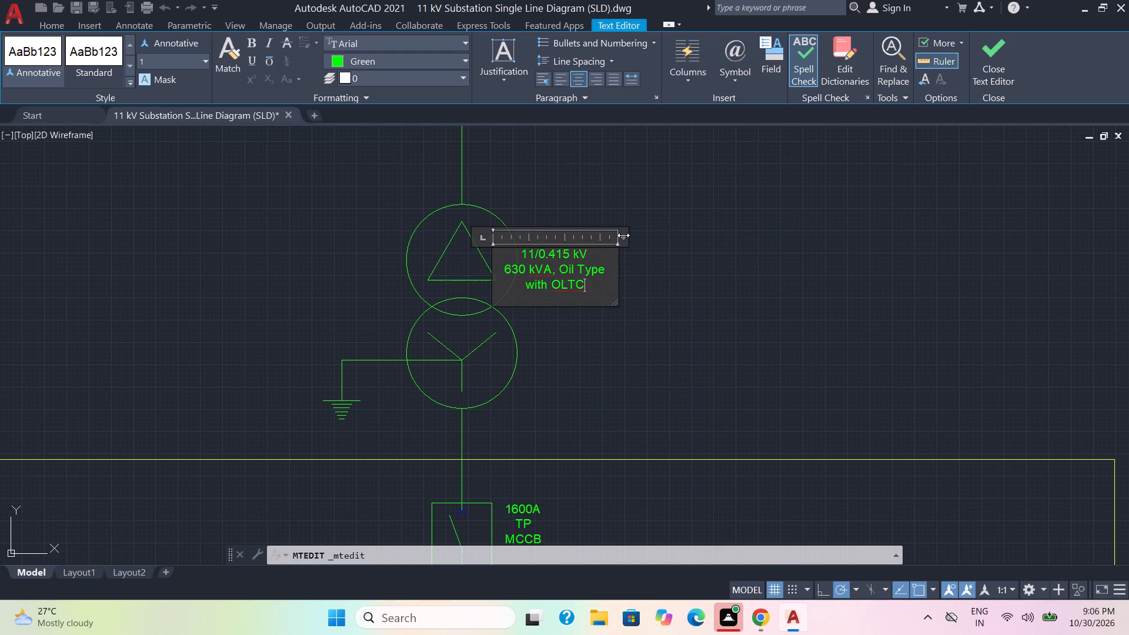
drag(623, 235, 681, 240)
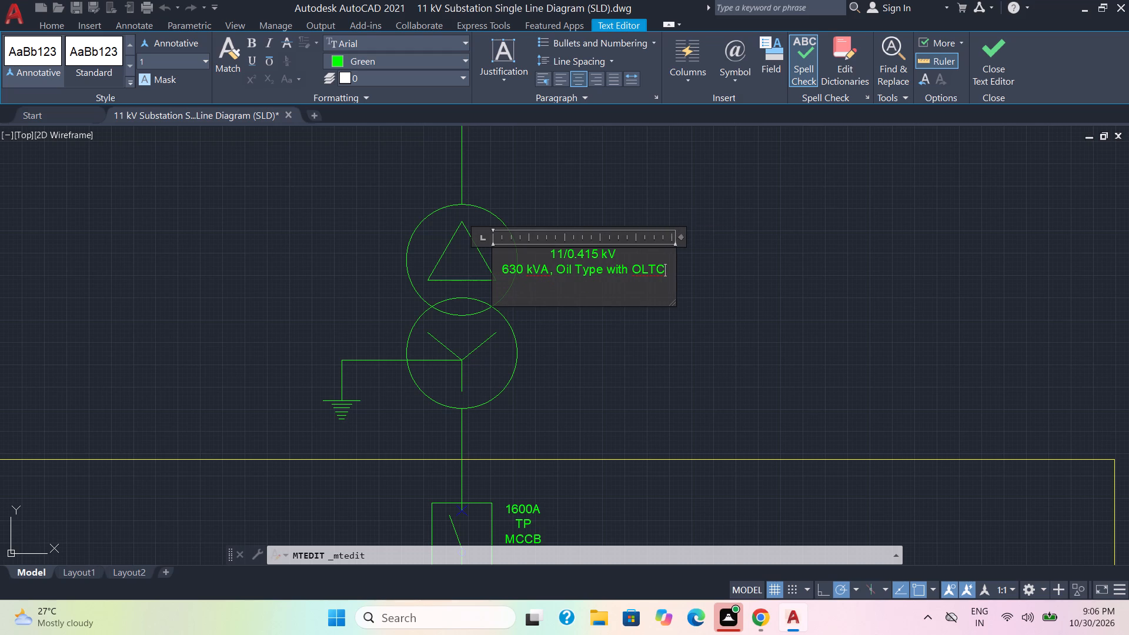
click(629, 353)
Move the transformer rating label down and slightly right, clear of the circles and beside where they overlap.
click(589, 270)
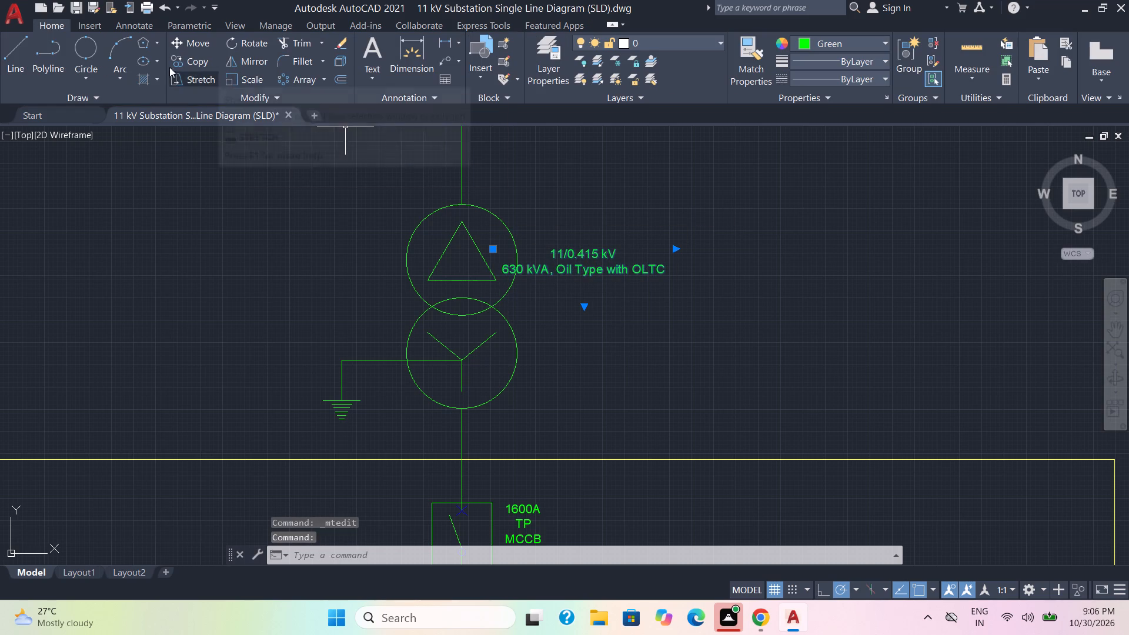
click(195, 45)
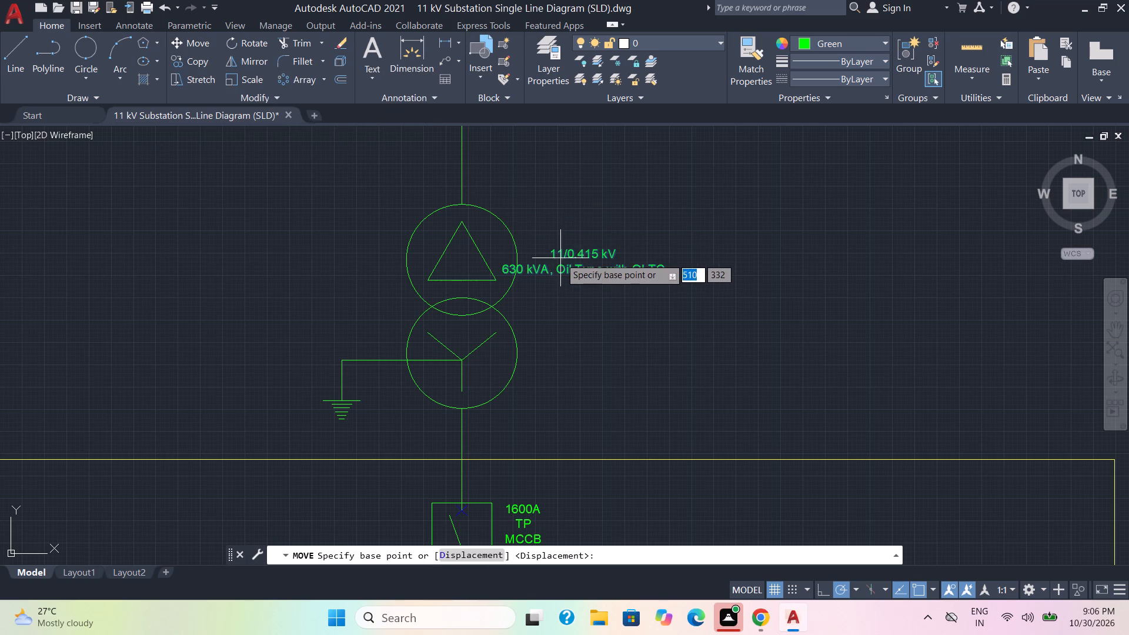
click(560, 258)
click(578, 298)
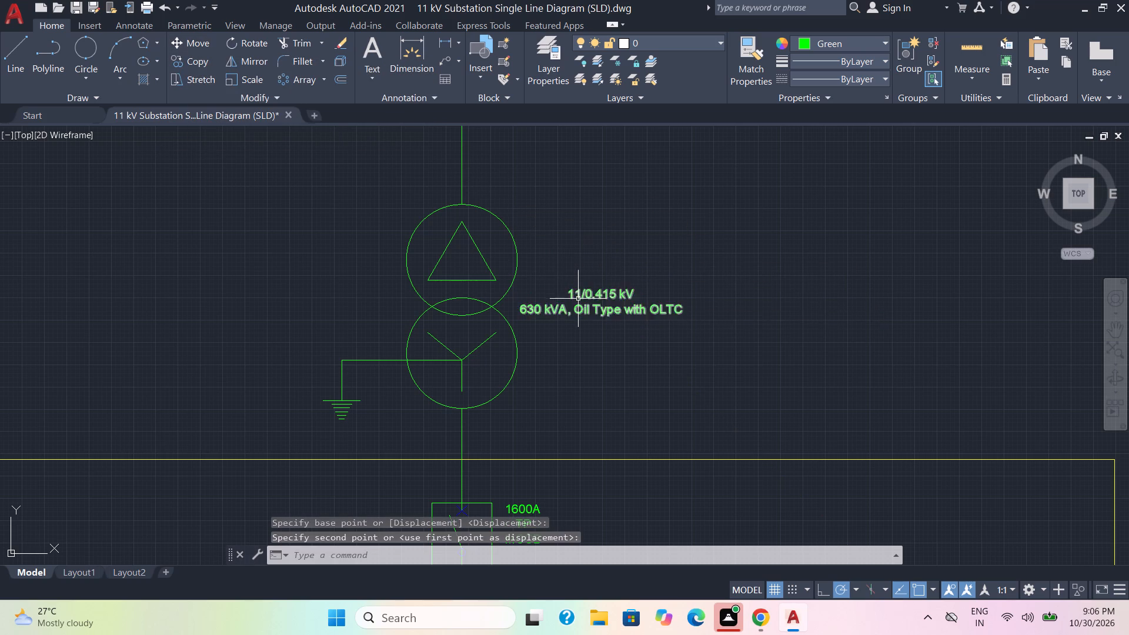
scroll(684, 306, down, 3)
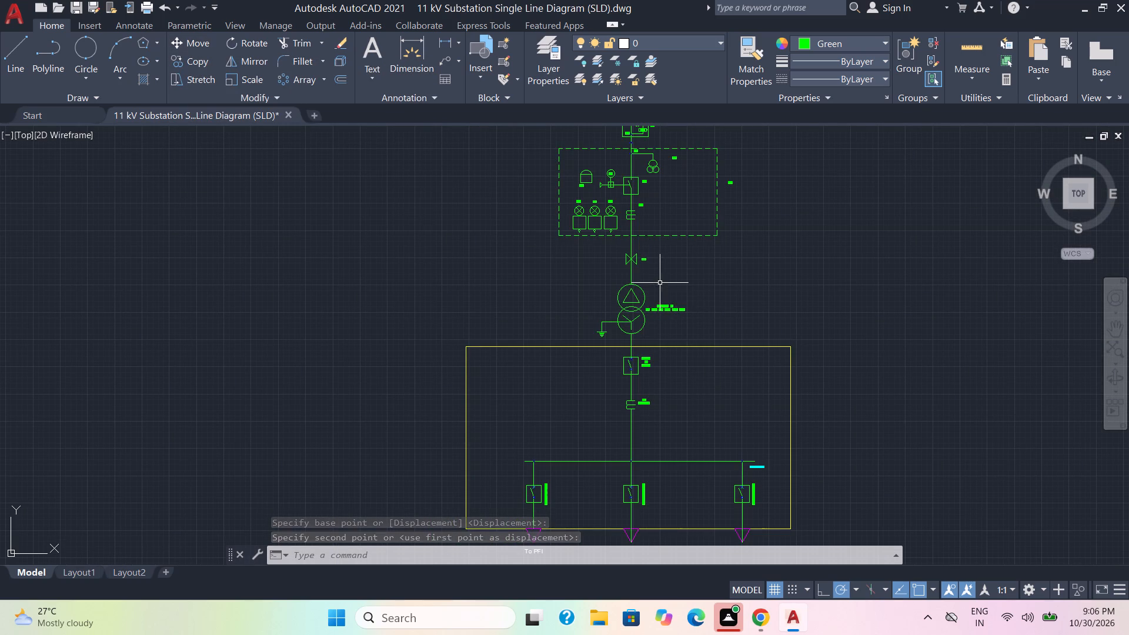
Replace the "L/A" label beside the bow-tie symbol above the transformer with "1x3Cx95MM2Cable".
scroll(658, 277, up, 1)
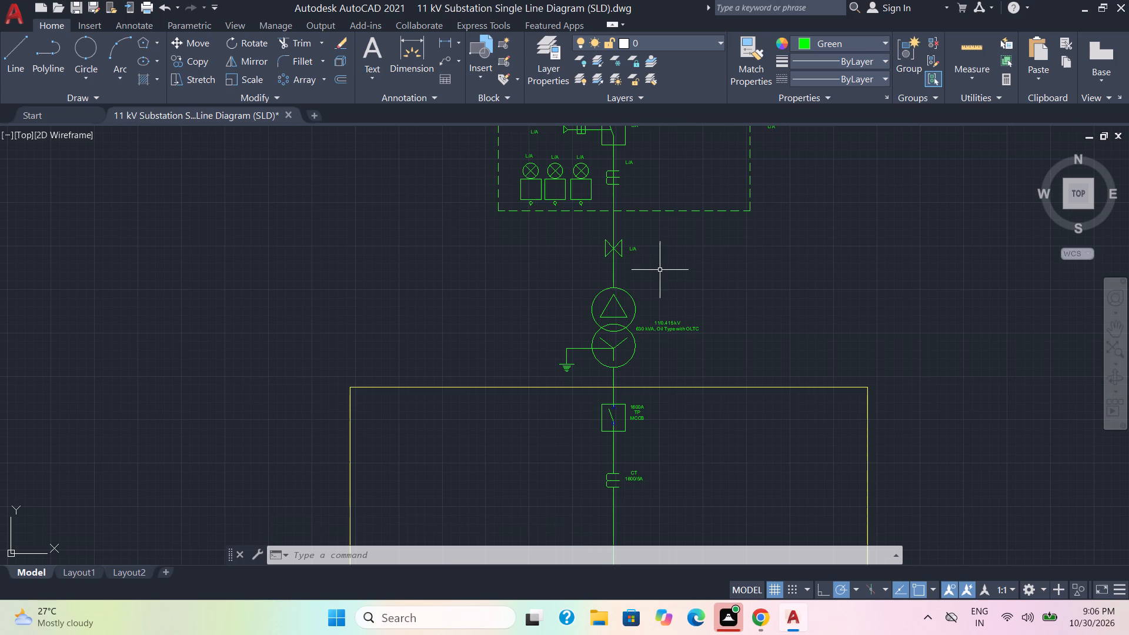
scroll(660, 270, up, 2)
click(589, 218)
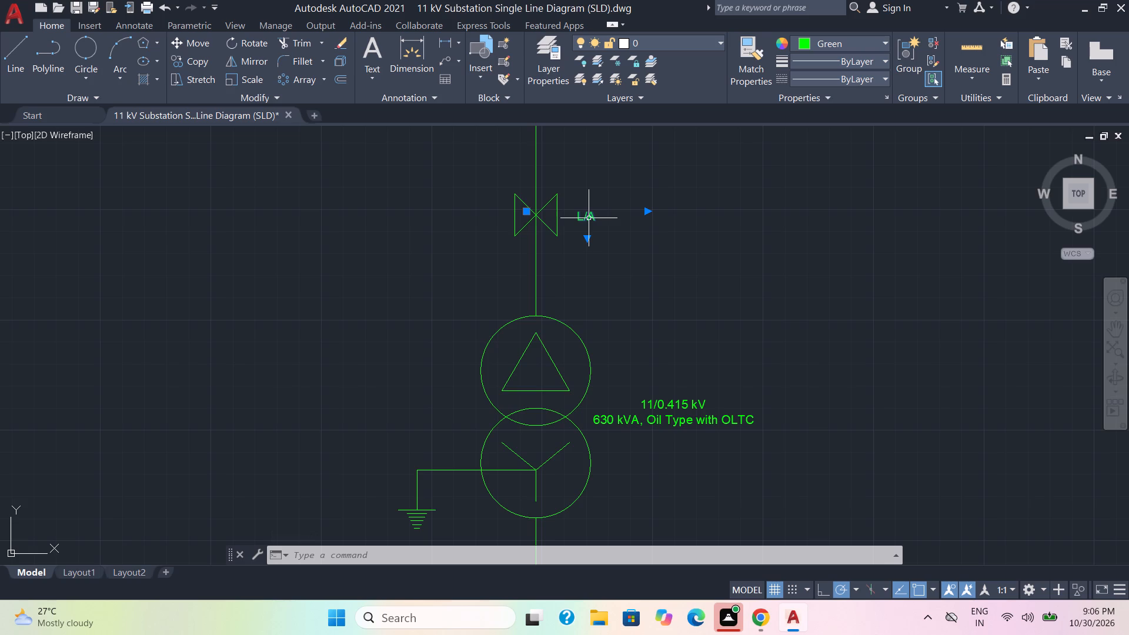
double_click(589, 218)
drag(600, 218, 556, 222)
text(1 x)
key(space)
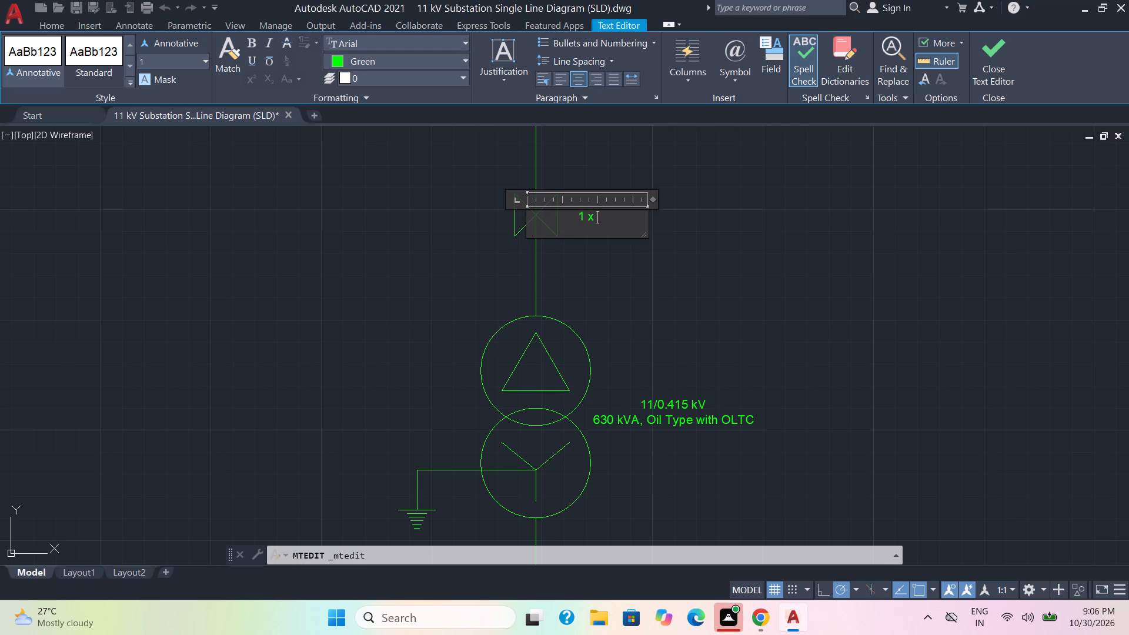
text(3C)
key(space)
key(shift+x)
key(BackSpace)
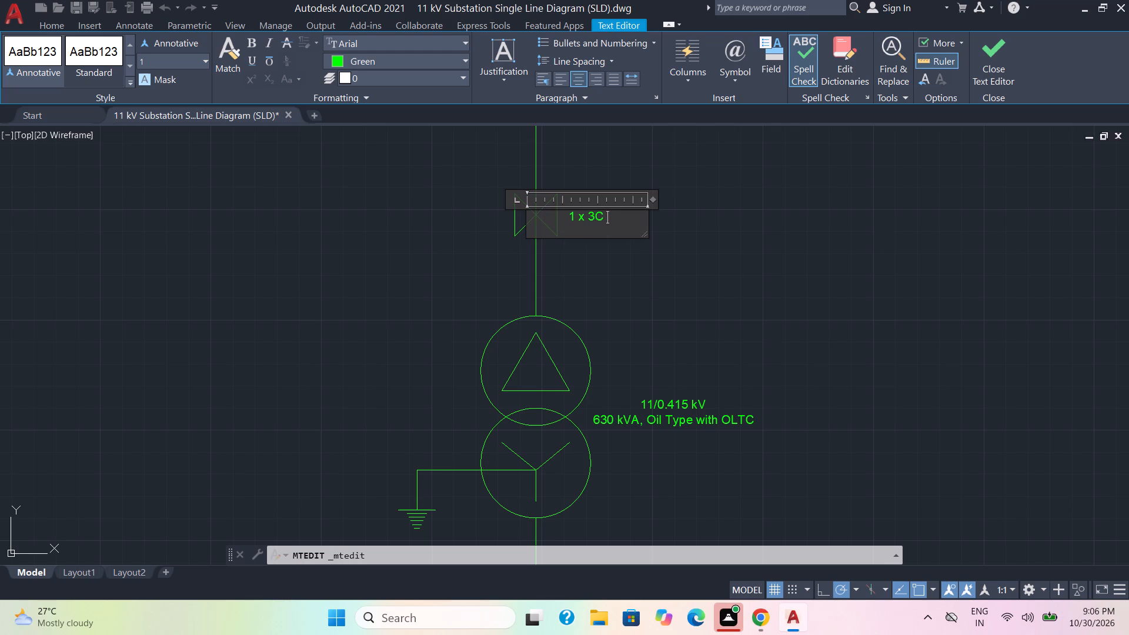
key(BackSpace)
key(BackSpace)
key(BackSpace)
key(BackSpace)
key(BackSpace)
key(BackSpace)
key(shift+x)
key(3)
text(CX)
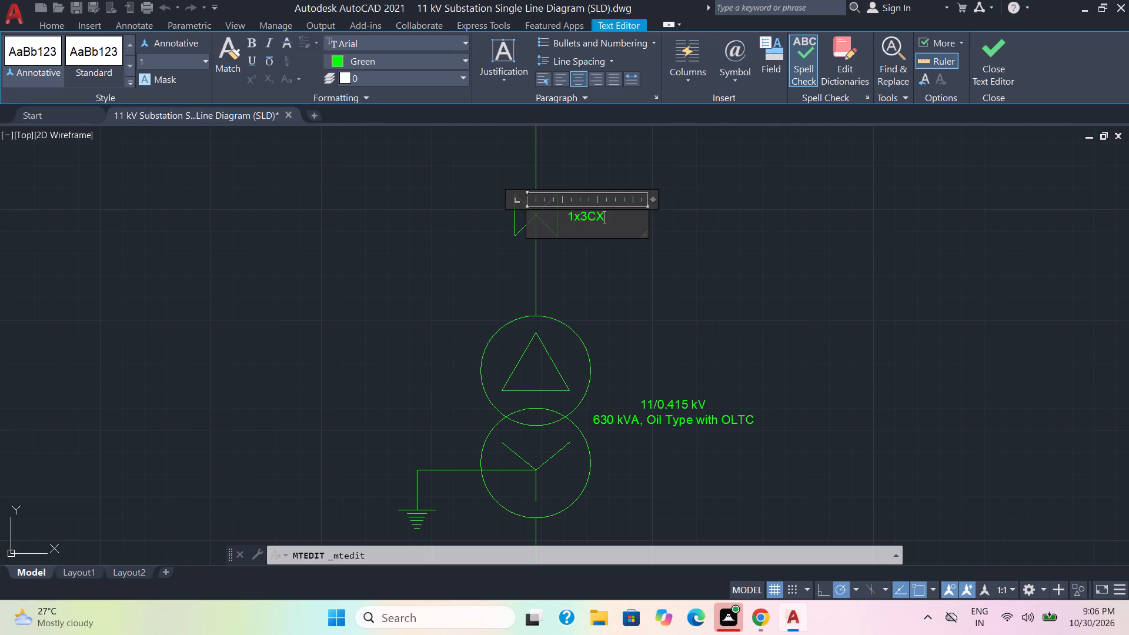
key(BackSpace)
key(shift+x)
text(95)
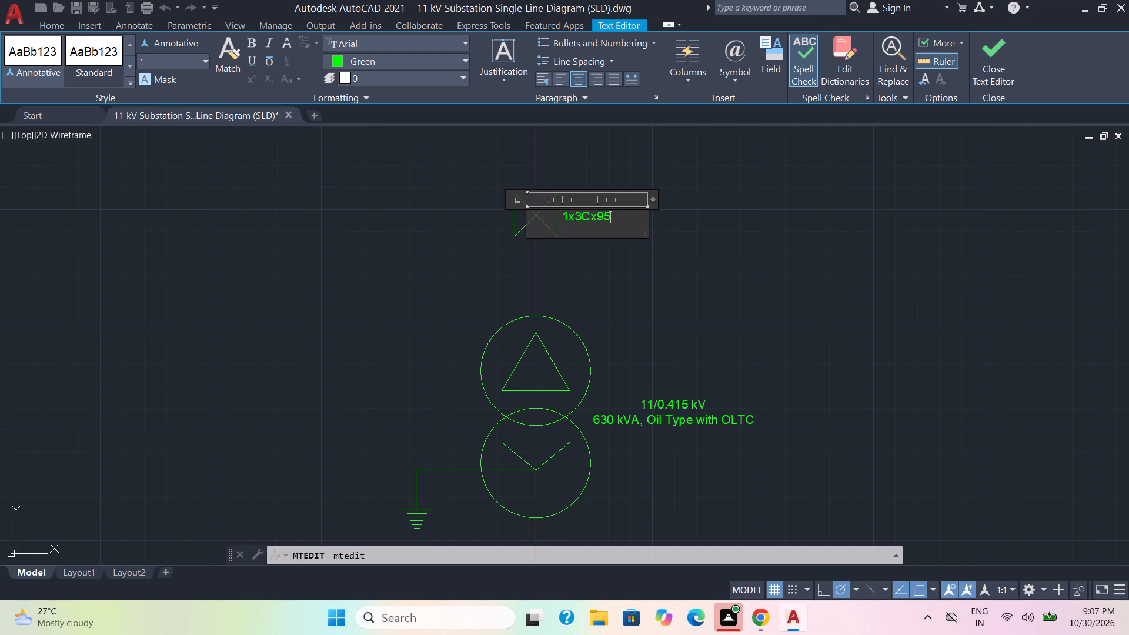
text(MM)
key(2)
key(c)
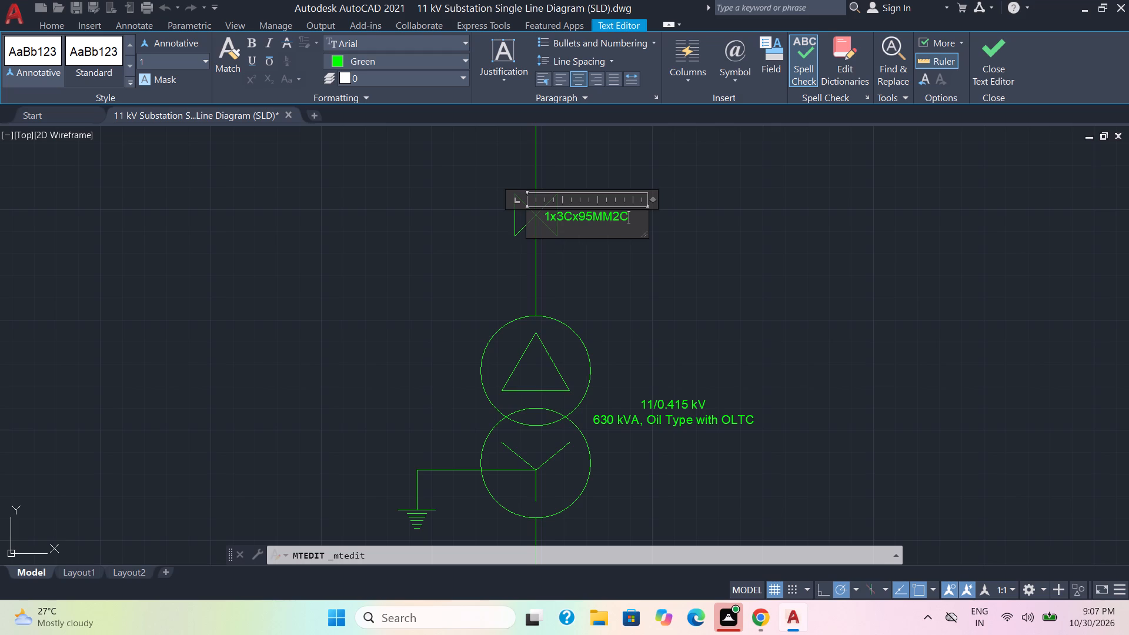
text(able)
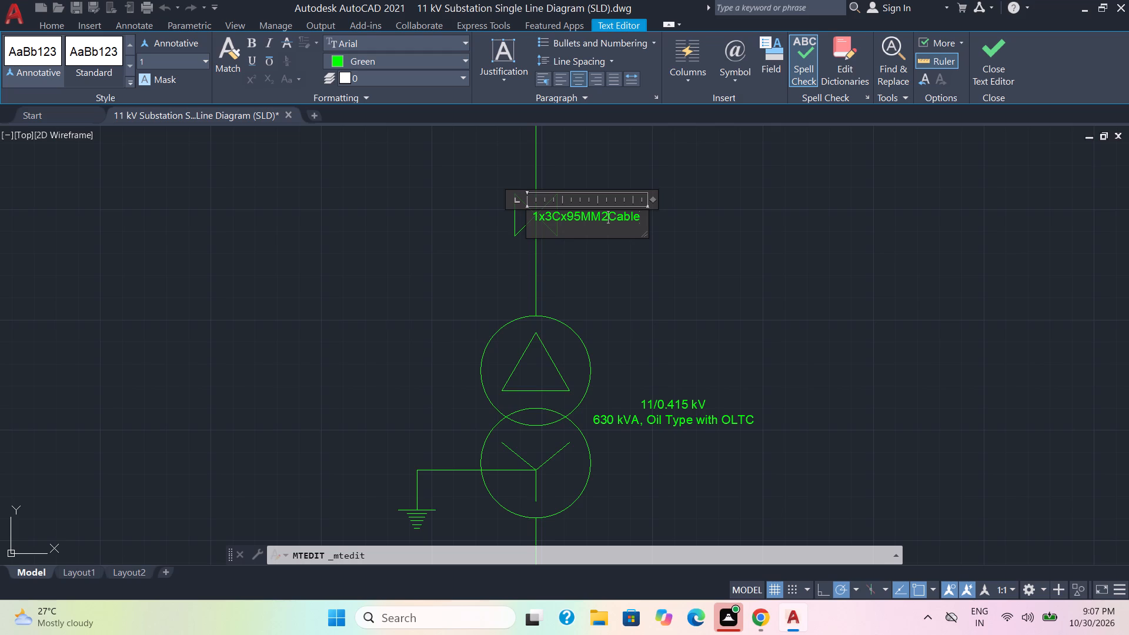
Format the "2" after "MM" in the cable label as a superscript.
click(607, 218)
drag(607, 218, 602, 220)
click(610, 222)
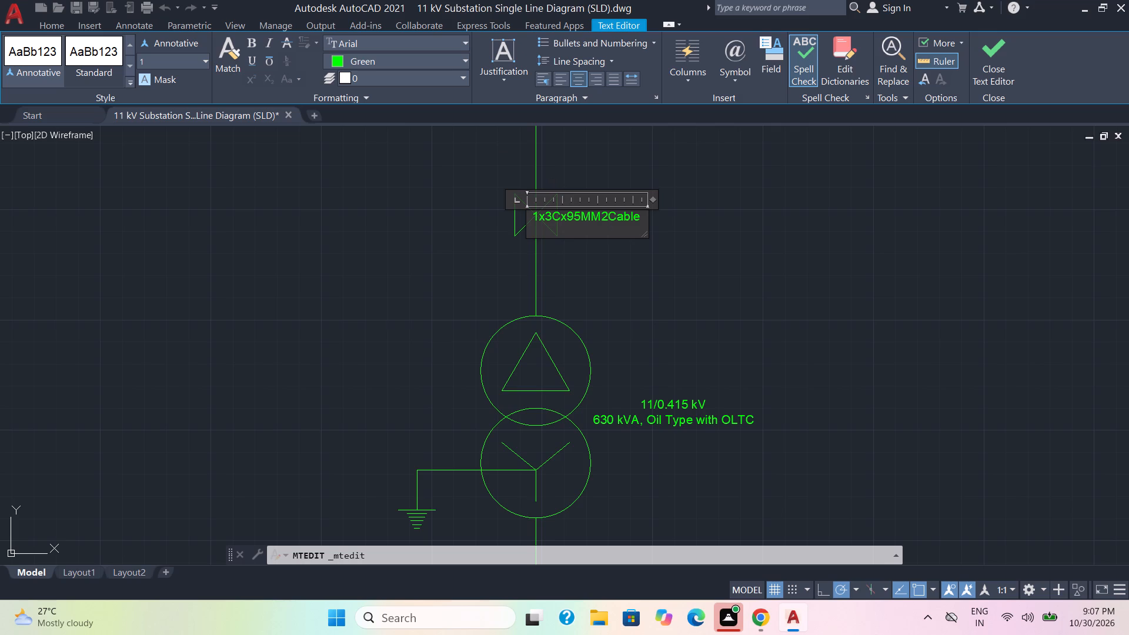
drag(607, 218, 597, 223)
click(249, 80)
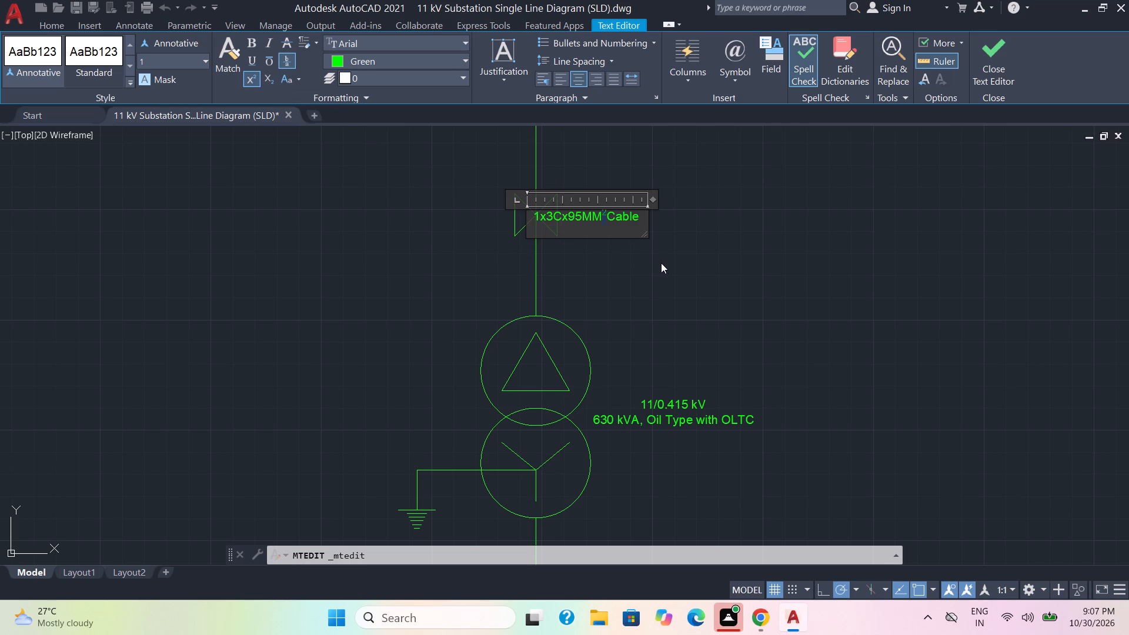
click(667, 262)
Move the cable label horizontally to the right so it clears the bow-tie symbol.
click(629, 218)
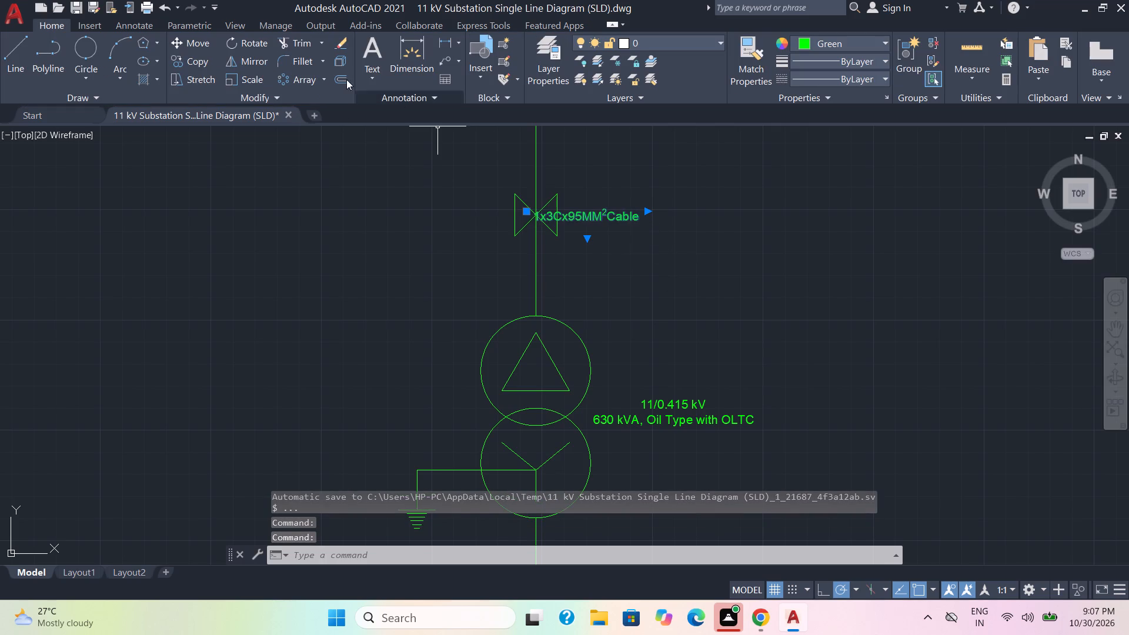
click(199, 44)
click(596, 212)
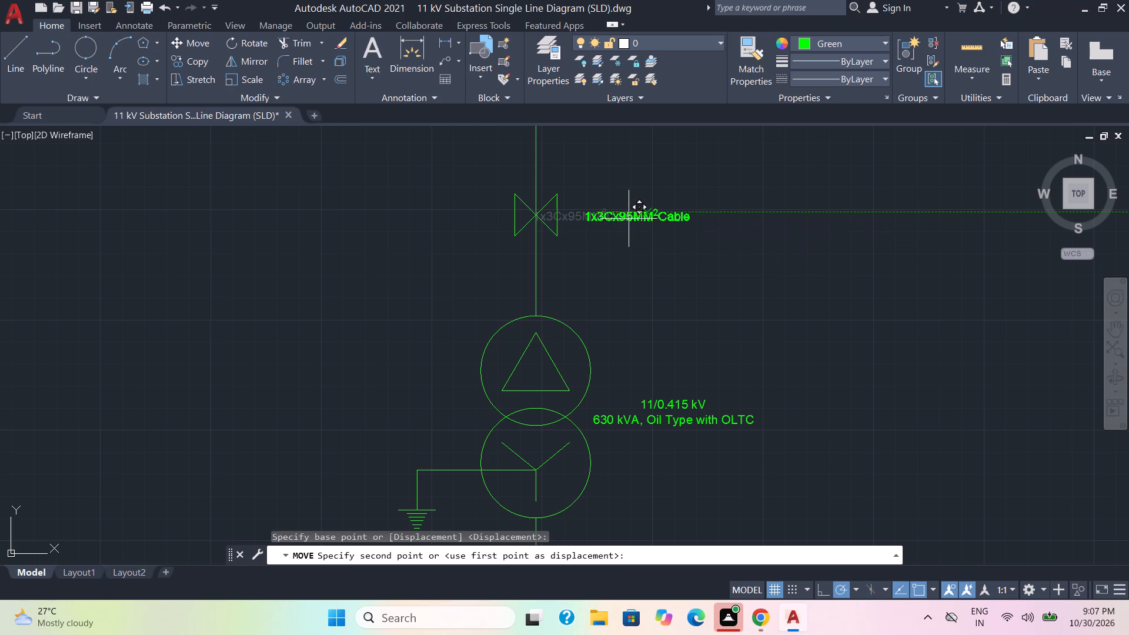
scroll(611, 225, up, 2)
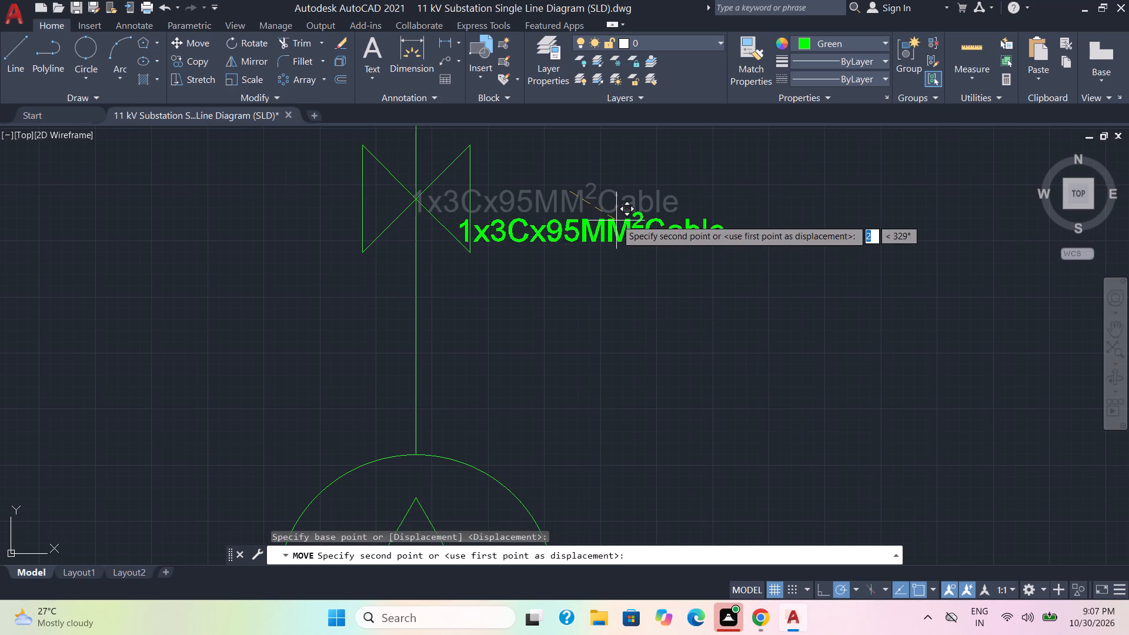
click(635, 193)
Replace the "L/A" label above the leftmost indicator lamp in the dashed panel with "ON".
scroll(655, 244, down, 3)
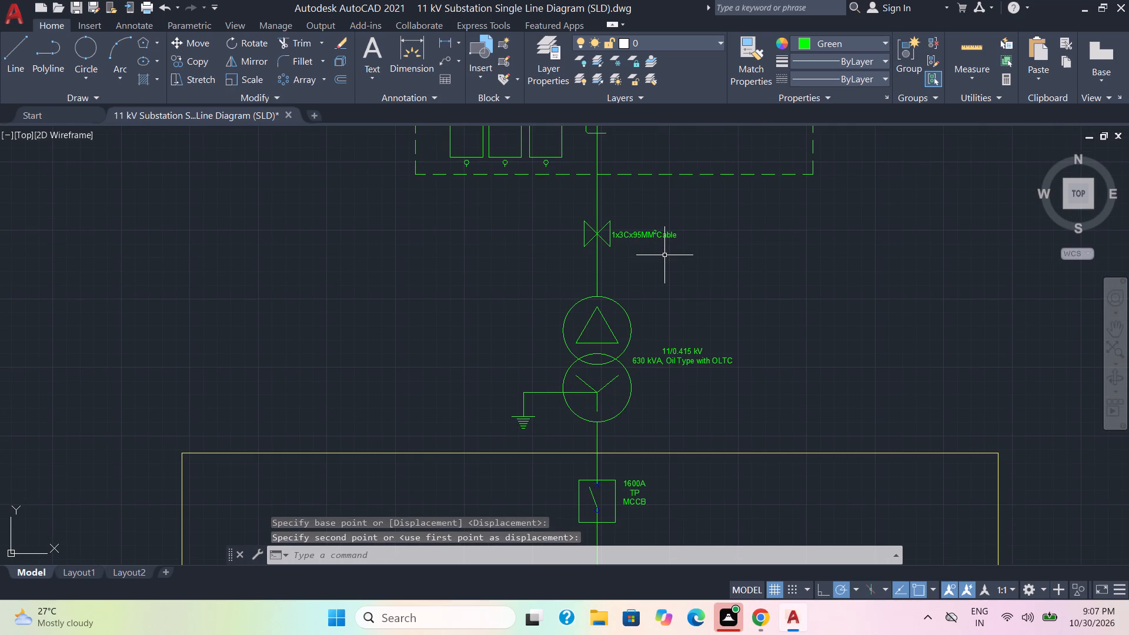
scroll(525, 273, up, 1)
middle_drag(525, 249, 512, 449)
click(417, 175)
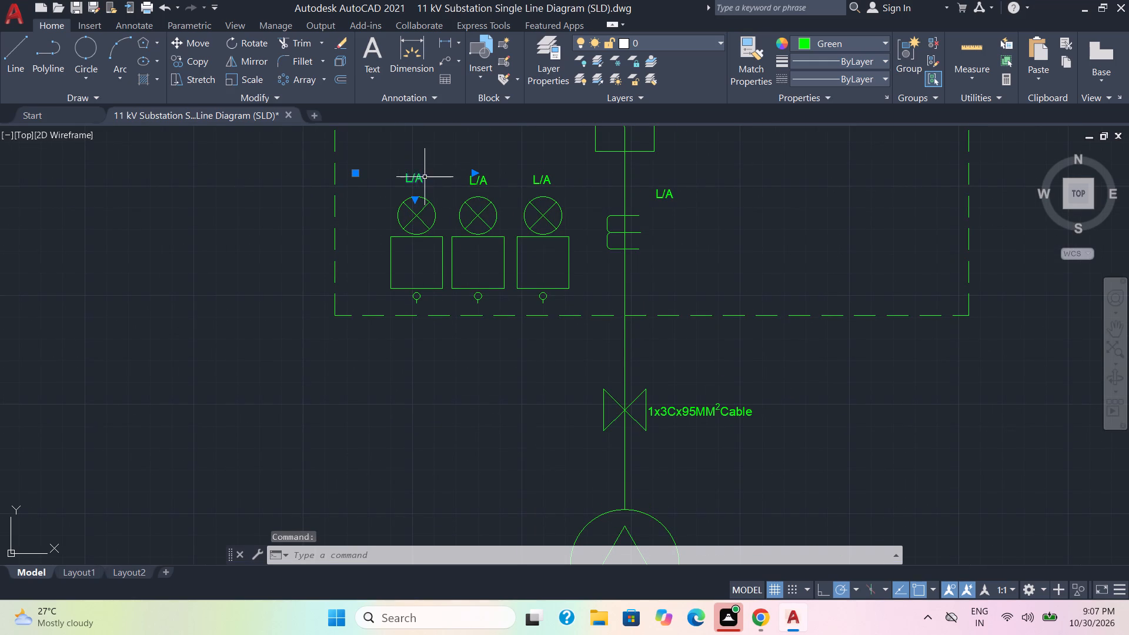
double_click(417, 177)
drag(429, 176, 389, 180)
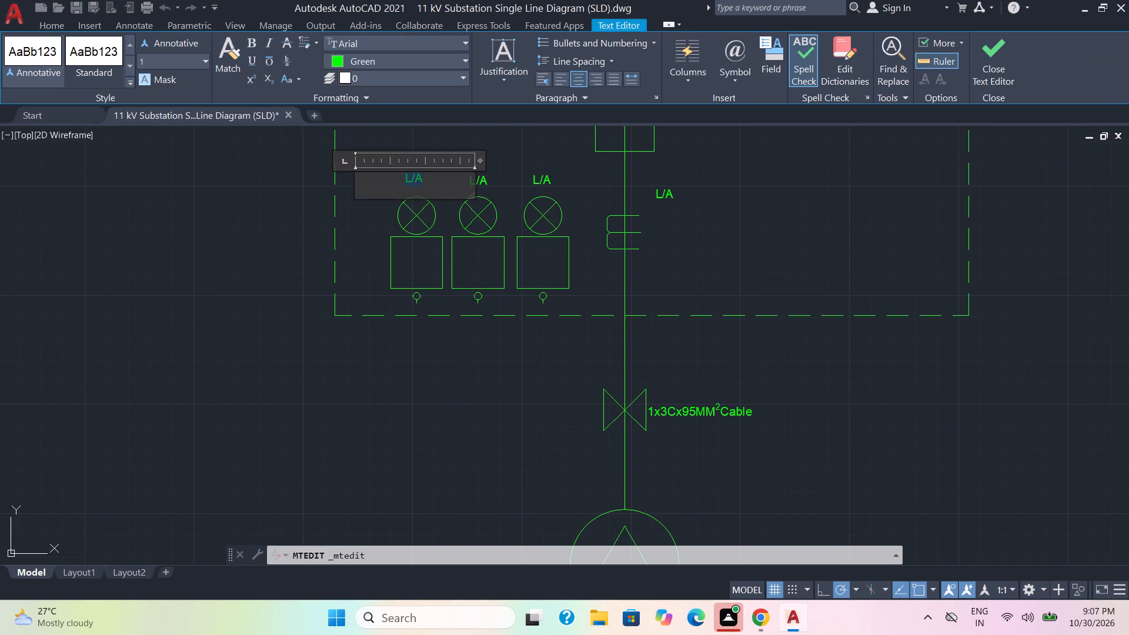
text(ON)
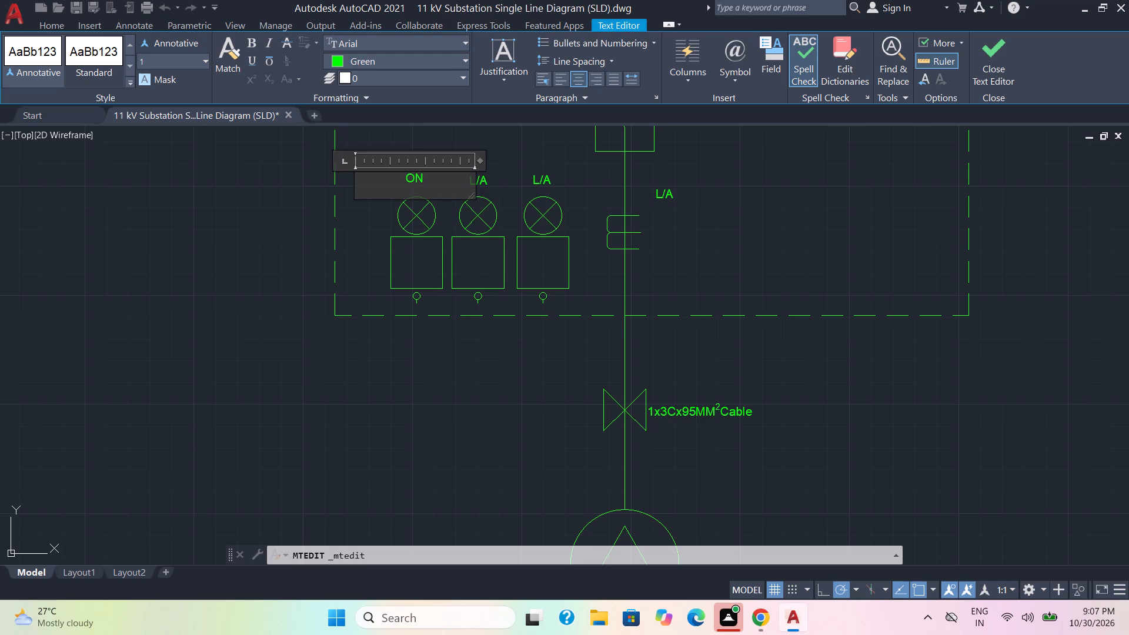
click(489, 183)
Replace the "L/A" label above the middle indicator lamp with "OFF".
double_click(482, 179)
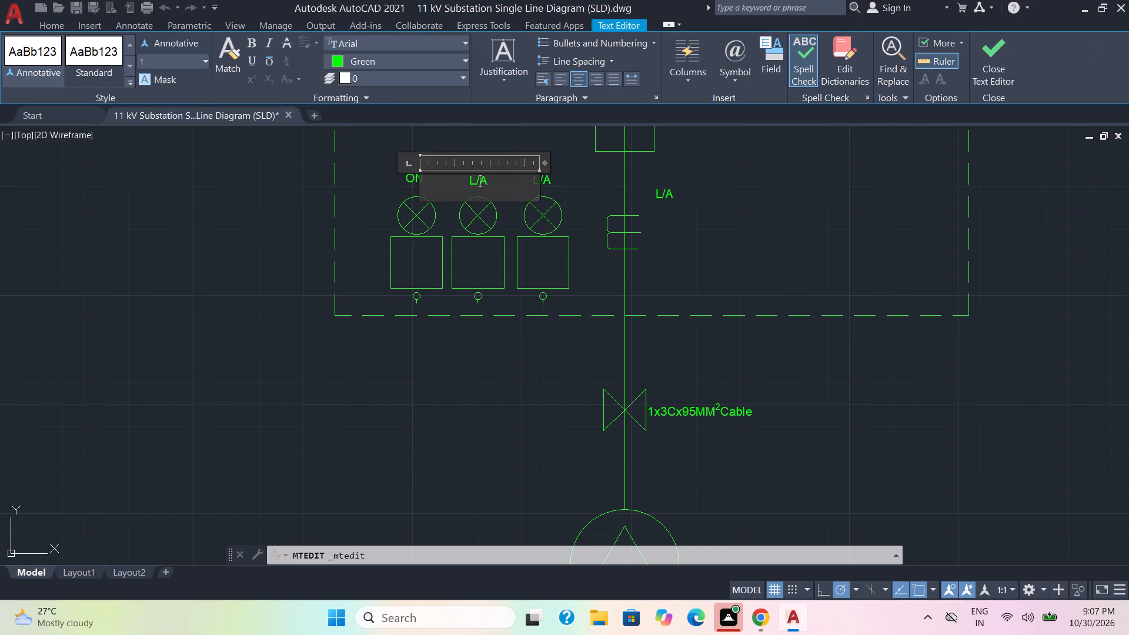
drag(488, 179, 455, 181)
text(OFF)
click(576, 190)
Replace the "L/A" label above the rightmost indicator lamp with "TRIP".
double_click(547, 179)
drag(556, 179, 512, 179)
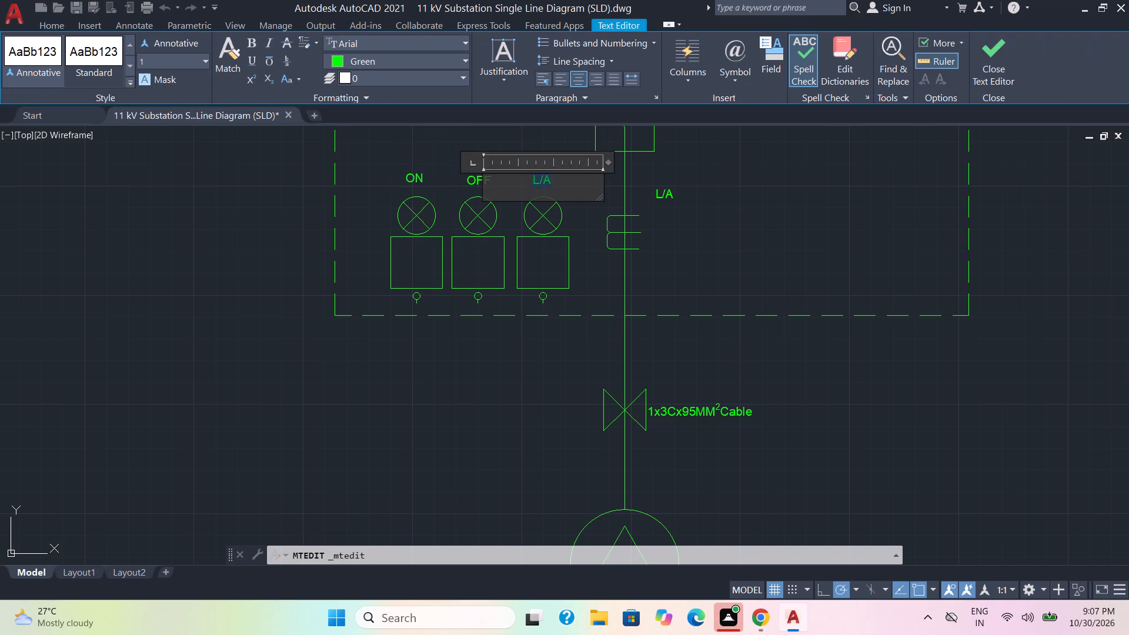
text(TRIP)
click(599, 225)
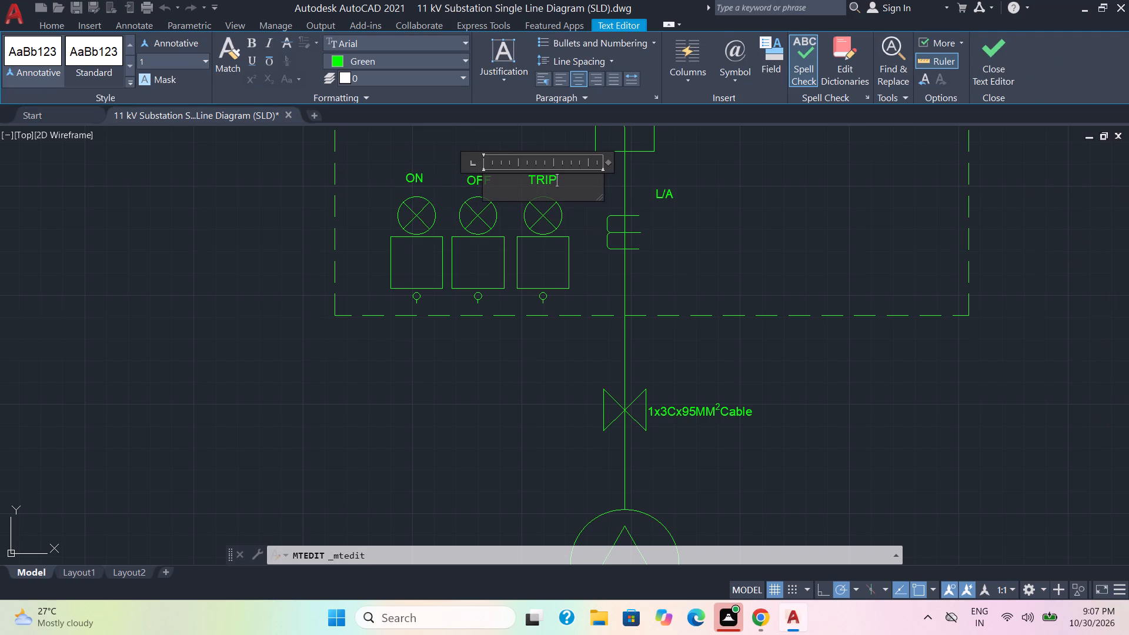
Replace the "L/A" label beside the current transformer in the dashed panel with "CT" and "150/5/5A" on two lines.
double_click(672, 199)
drag(681, 195, 642, 197)
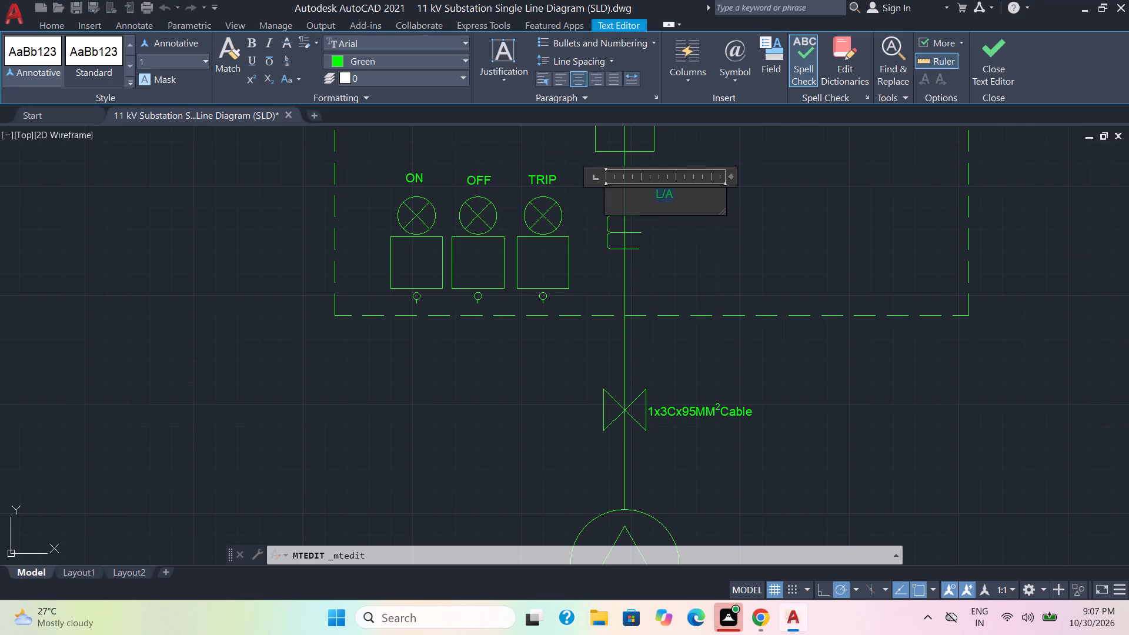
key(c)
key(t)
key(Return)
key(1)
text(50/5)
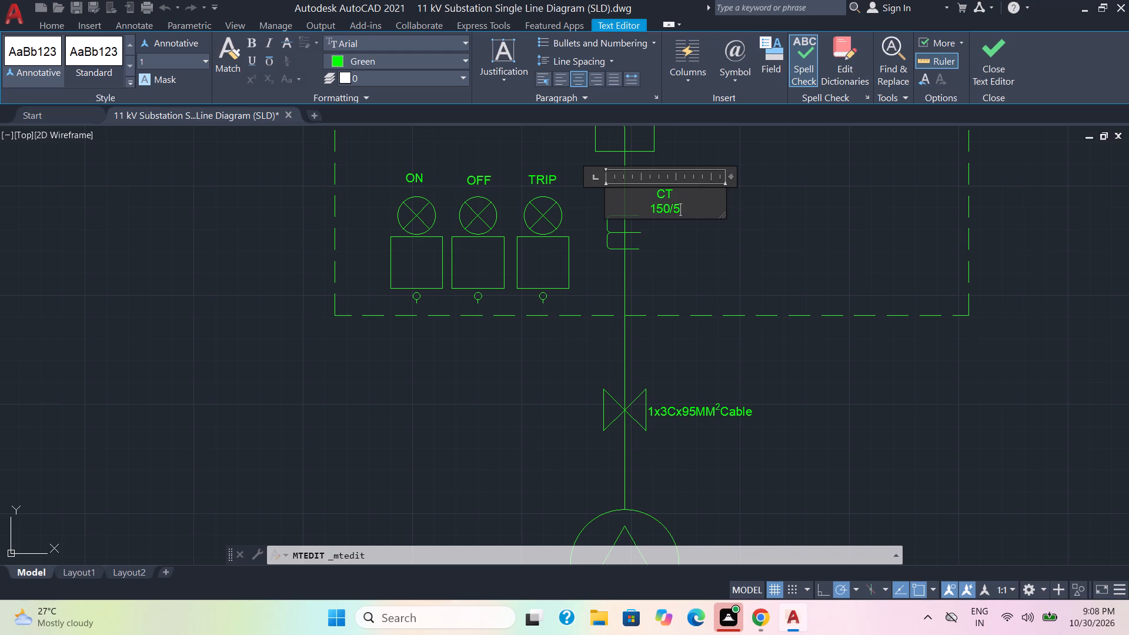
text(/4)
key(BackSpace)
text(5A)
Add the line "Core1: 1VA, CL 0.5M5" below "150/5/5A" in the current transformer label.
key(Return)
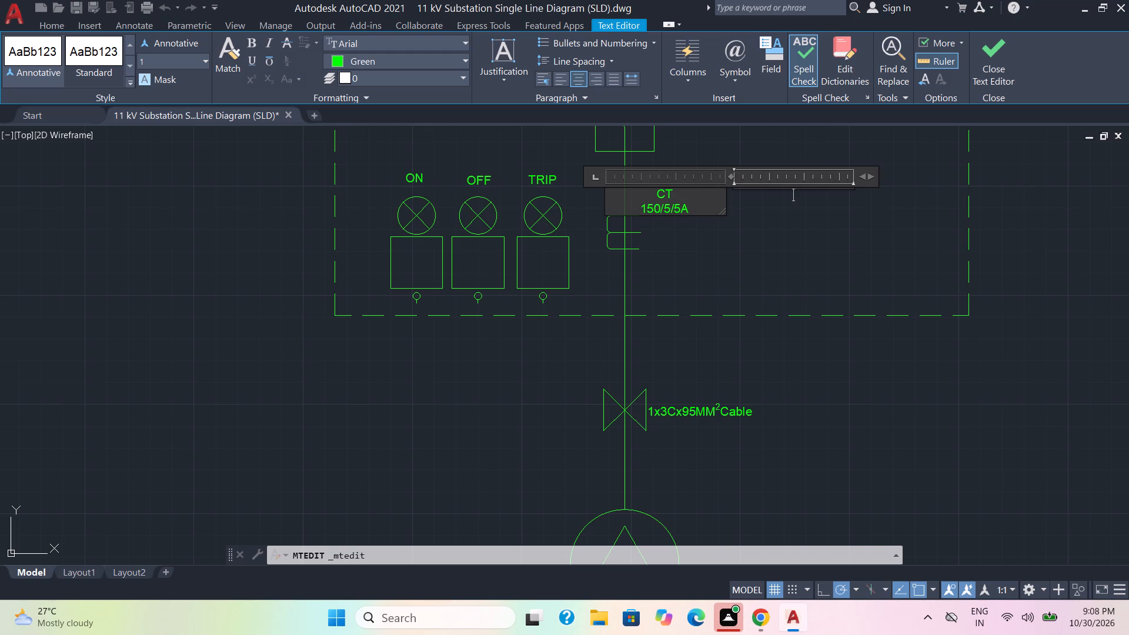
key(c)
text(om)
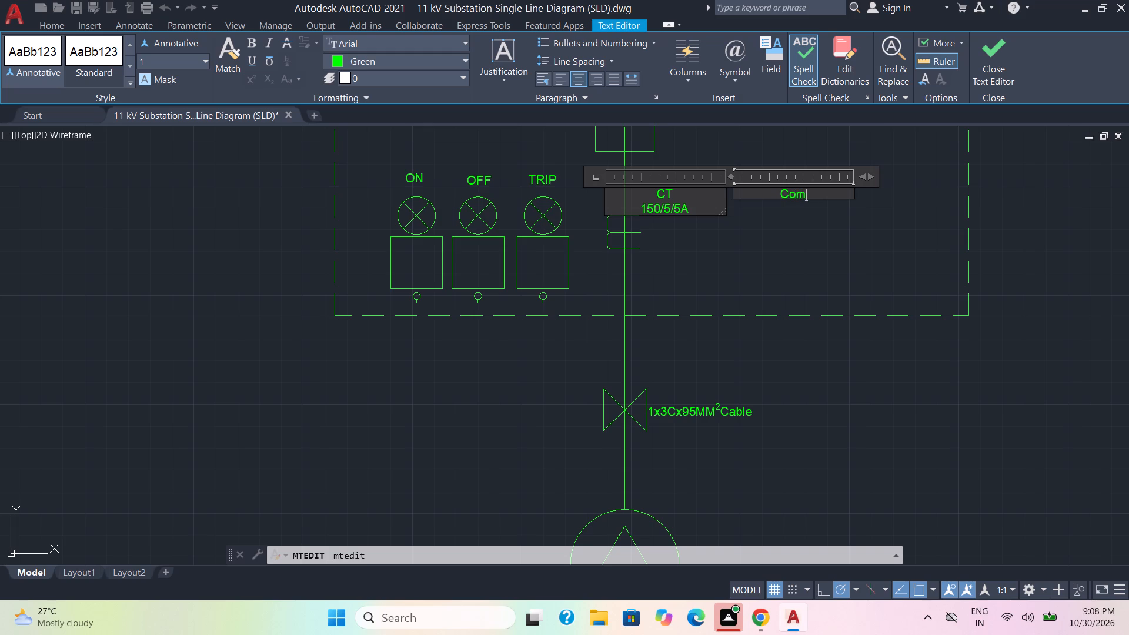
key(BackSpace)
text(re)
key(1)
key(shift+colon)
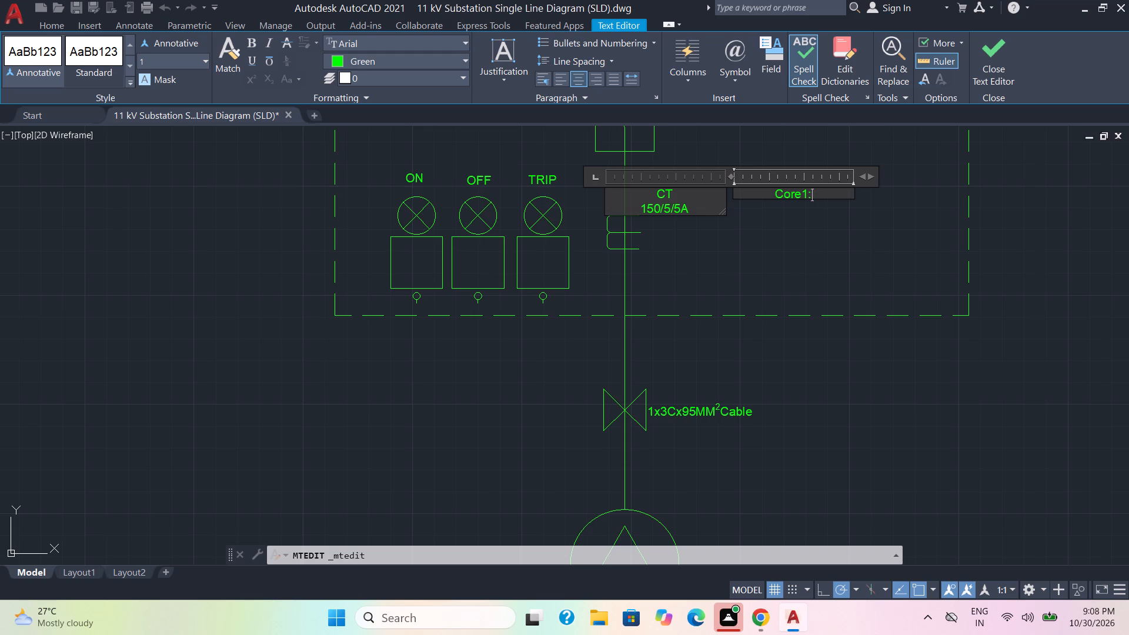
key(space)
text(10)
key(v)
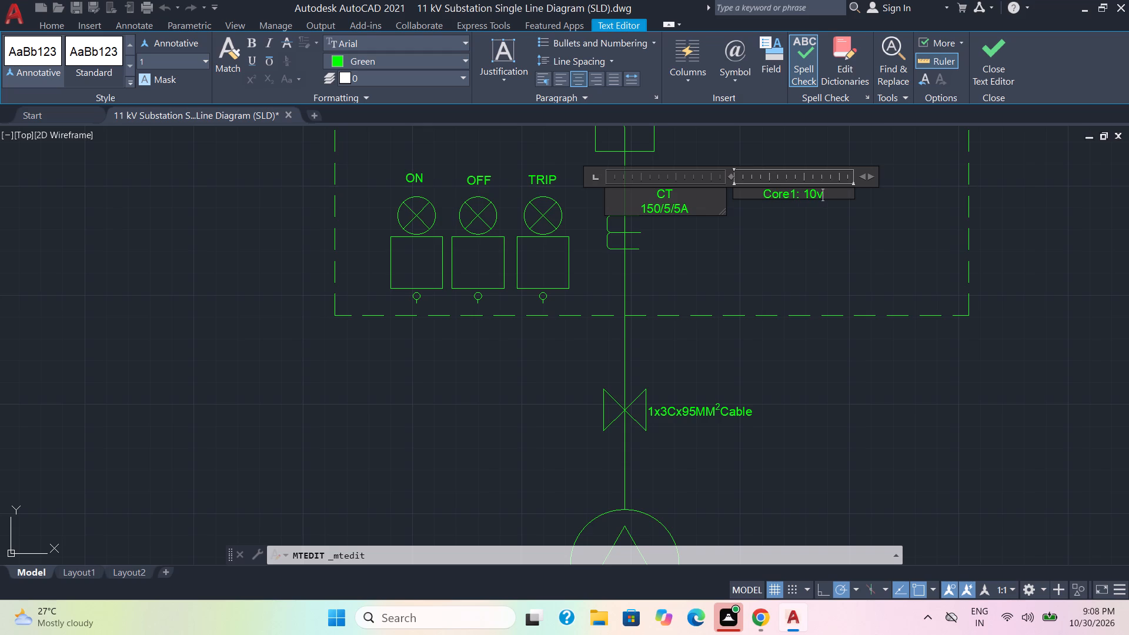
key(BackSpace)
key(BackSpace)
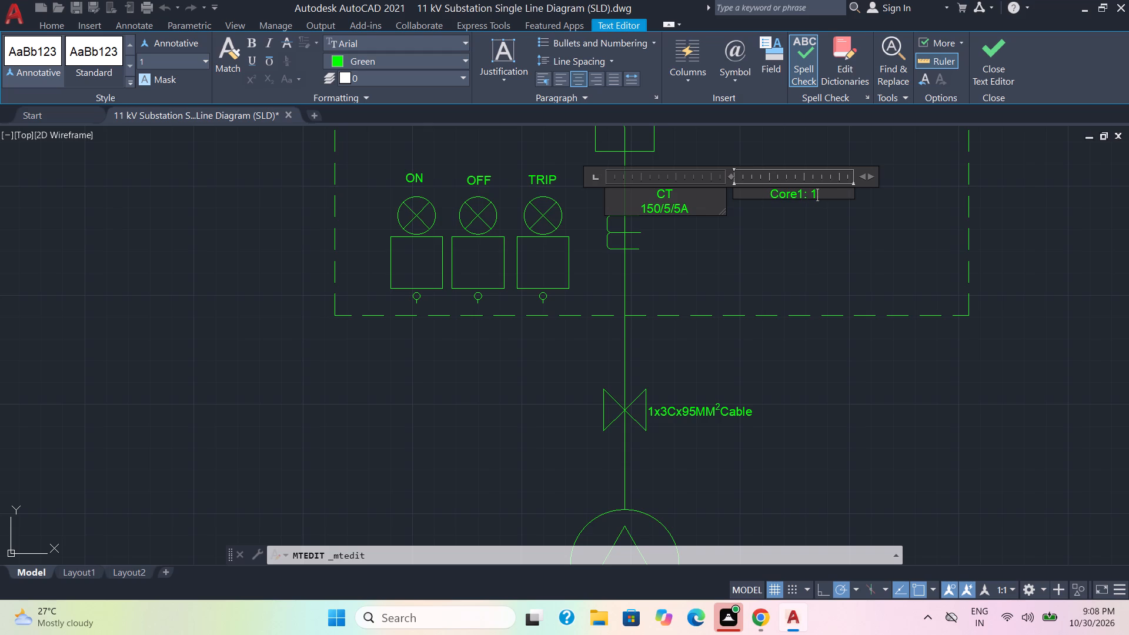
key(v)
key(a)
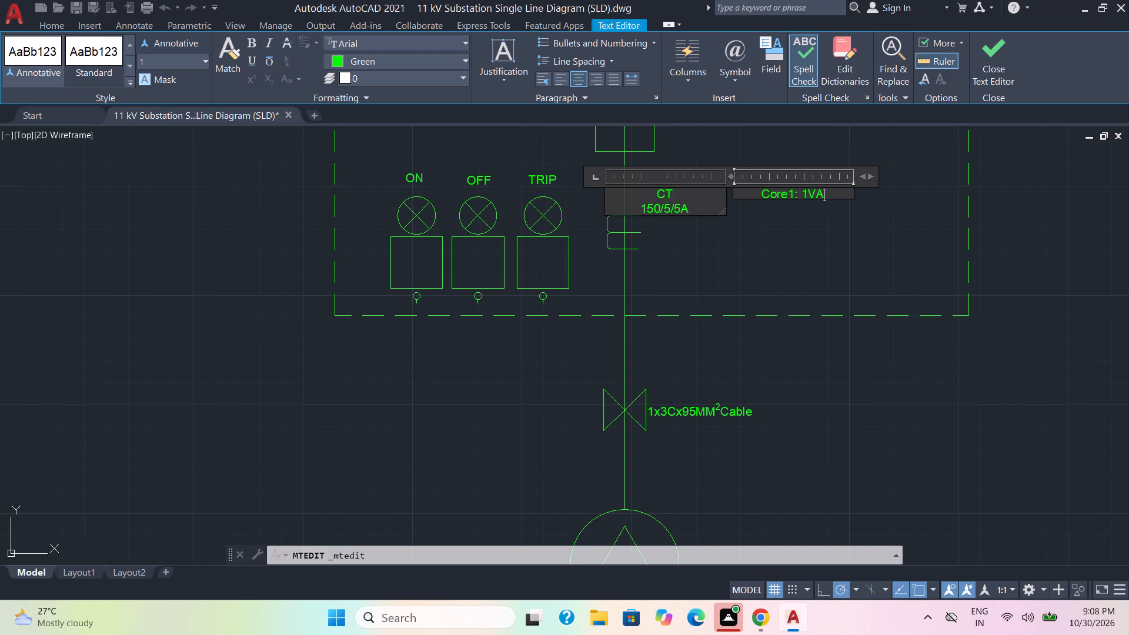
text(,C)
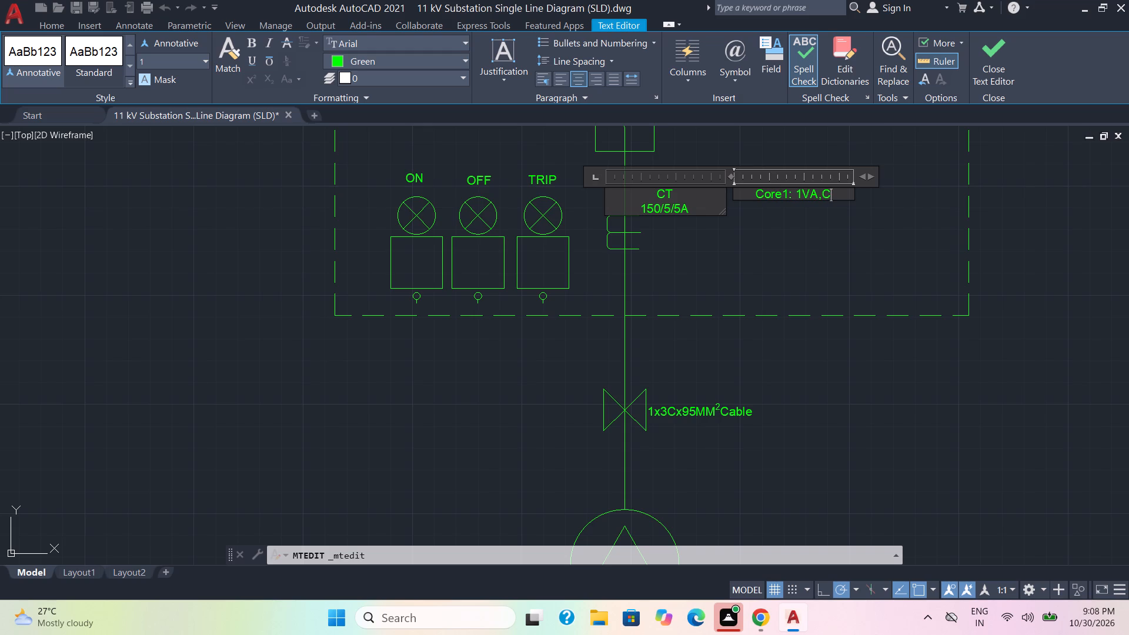
key(BackSpace)
key(space)
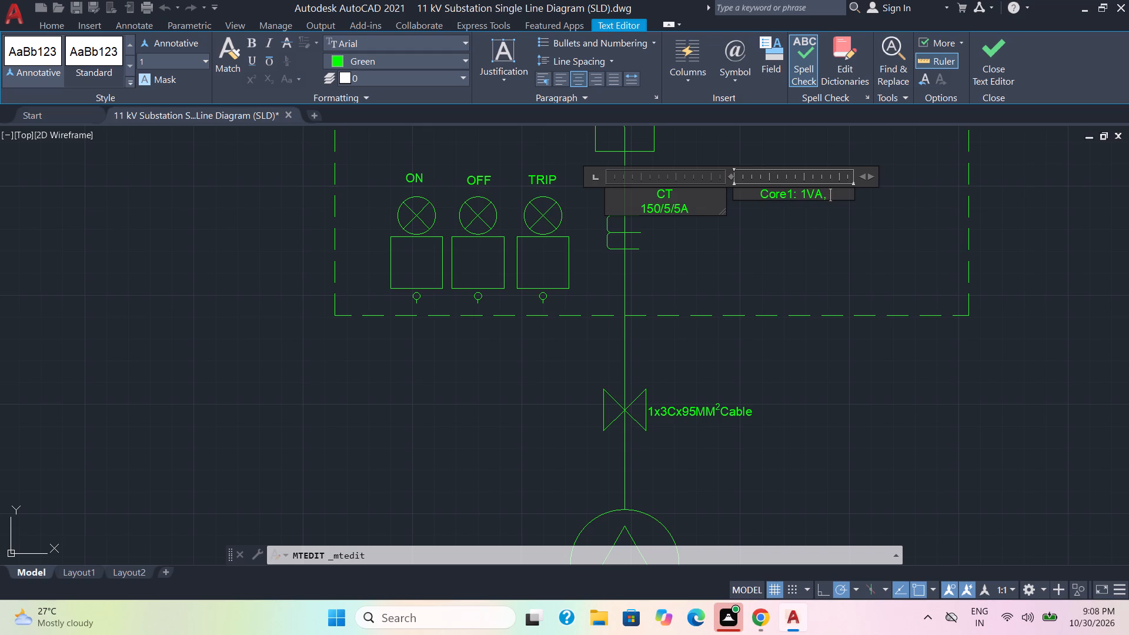
text(CL)
key(comma)
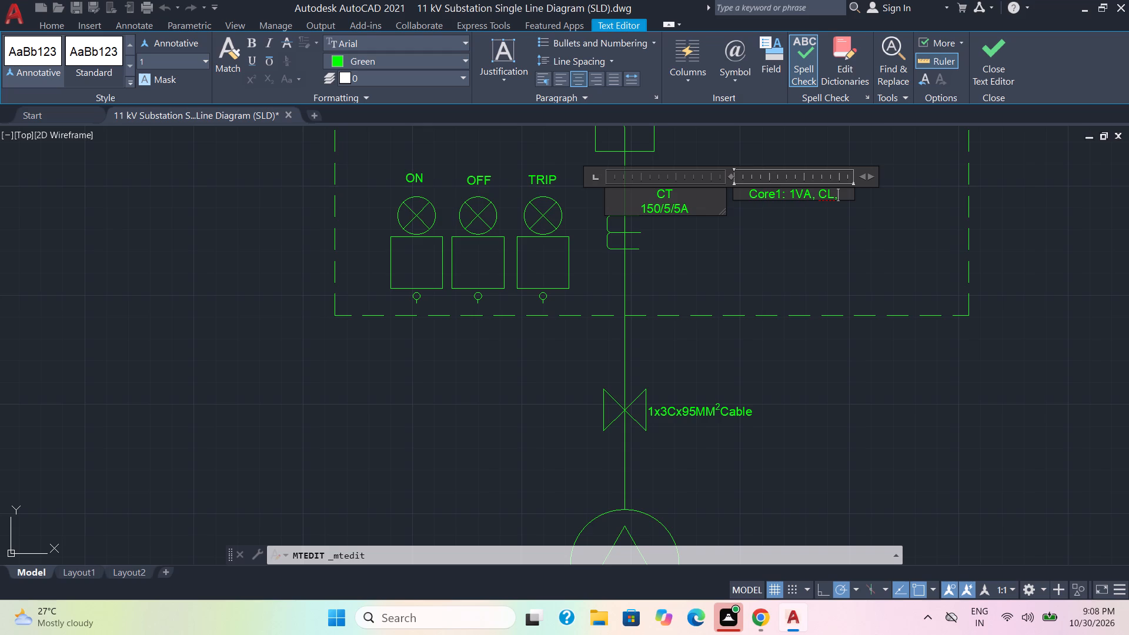
key(BackSpace)
key(space)
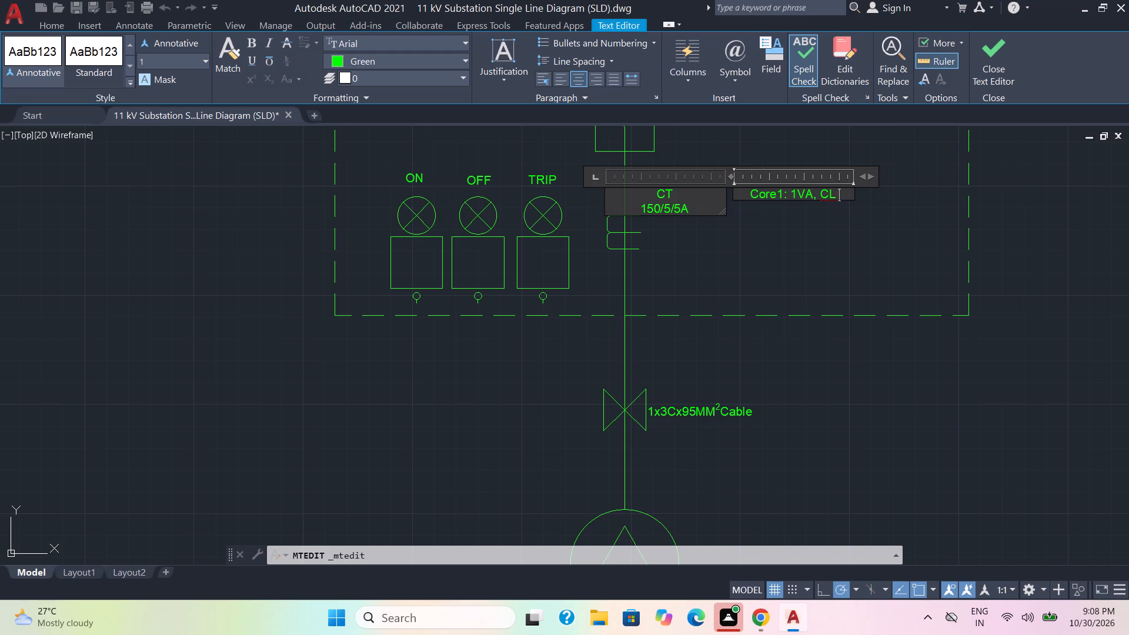
text(0.)
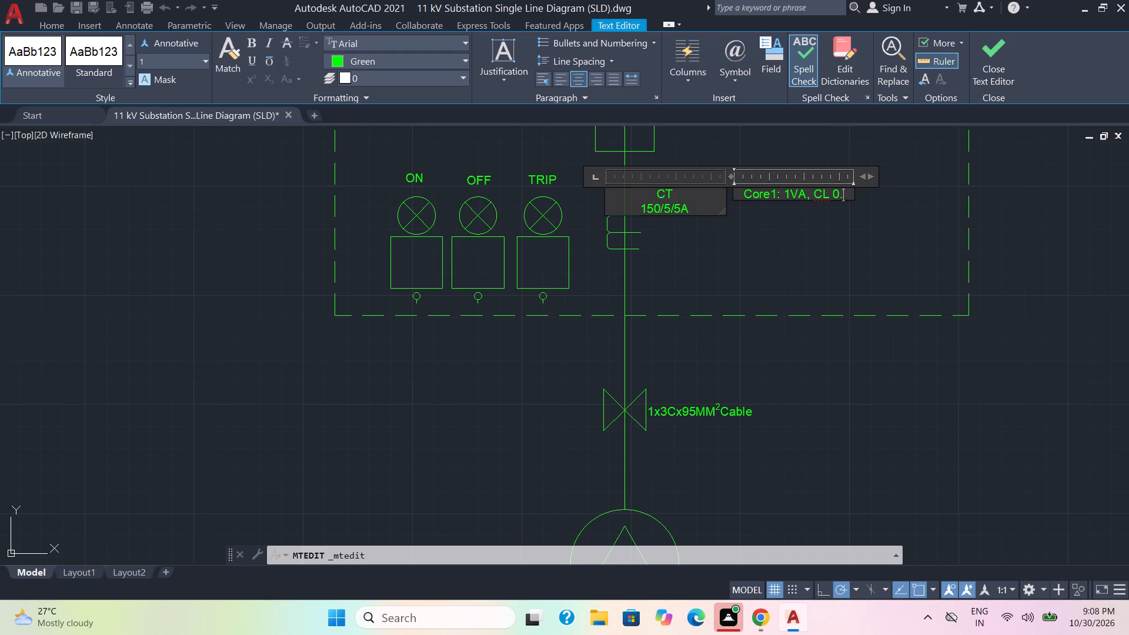
key(5)
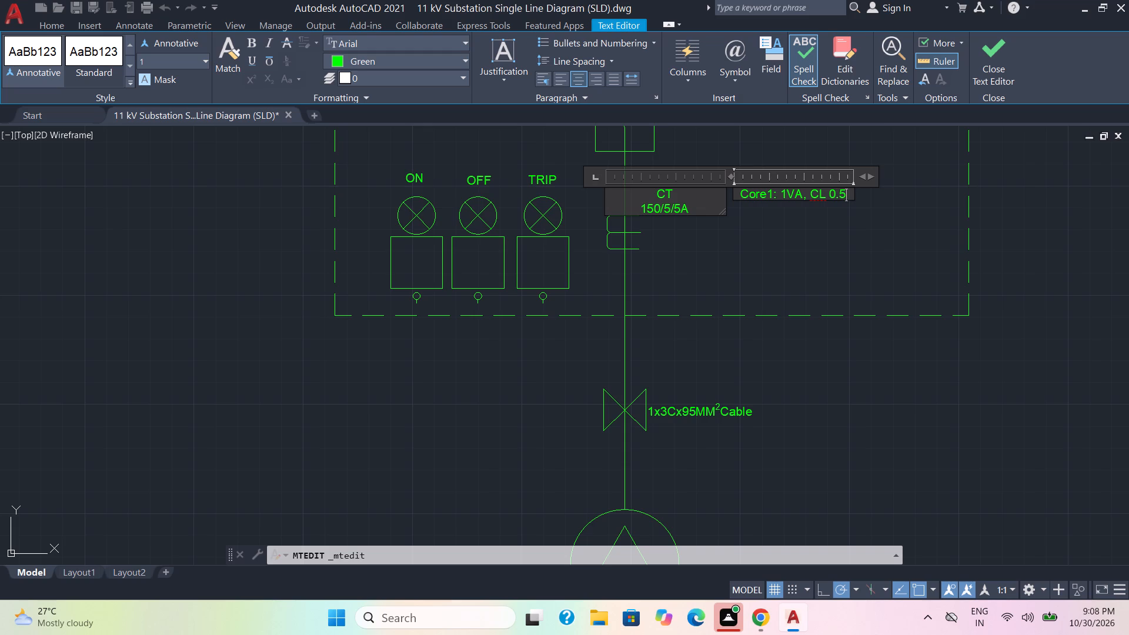
key(m)
key(5)
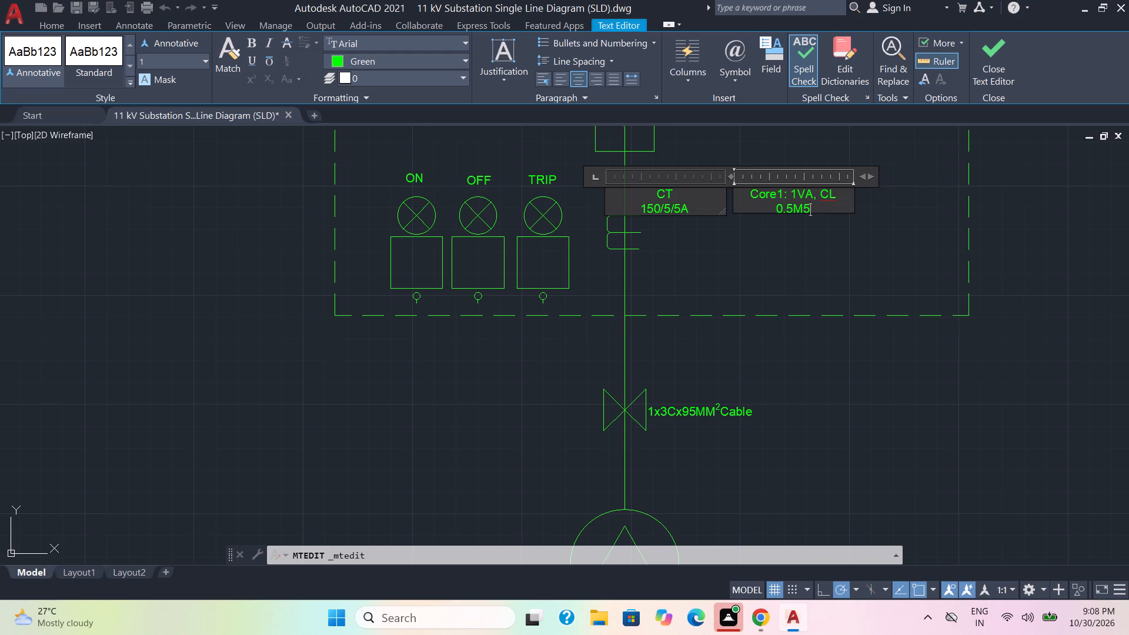
Add the line "Core2: 15VA, CL 10P10" below the Core1 rating in the current transformer label.
key(Return)
key(c)
text(ore2)
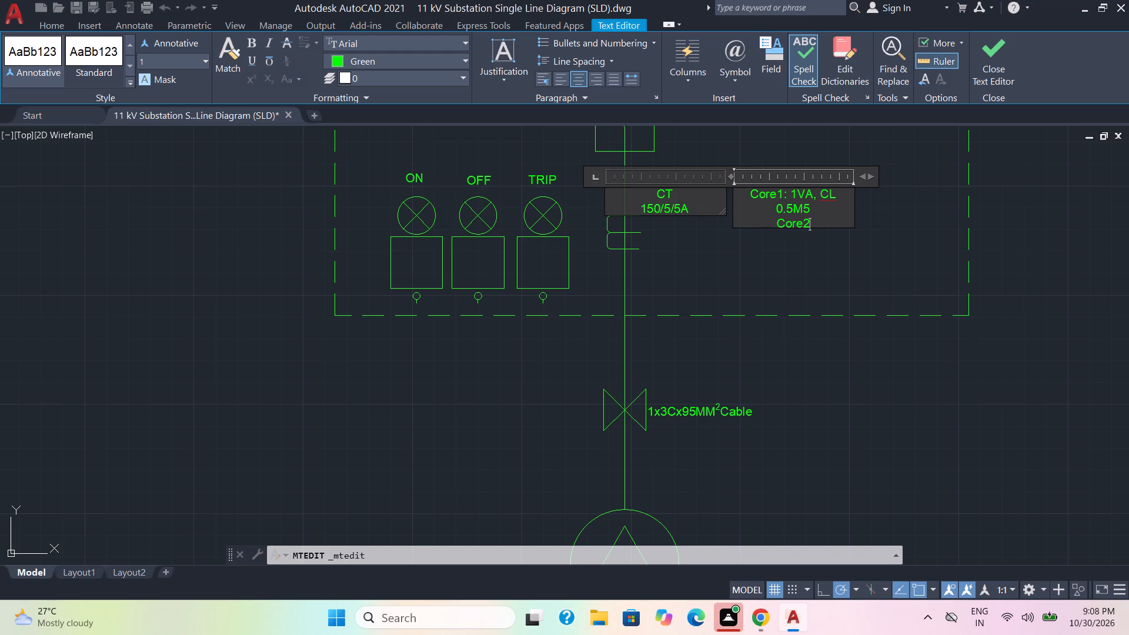
key(shift+colon)
key(space)
text(1)
key(5)
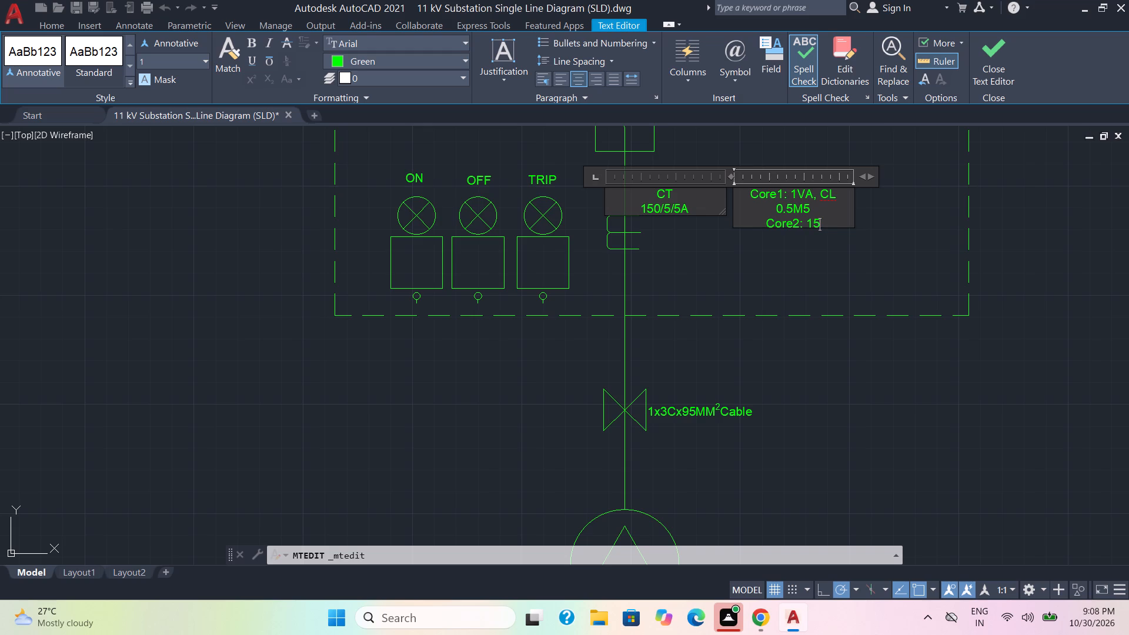
text(VA)
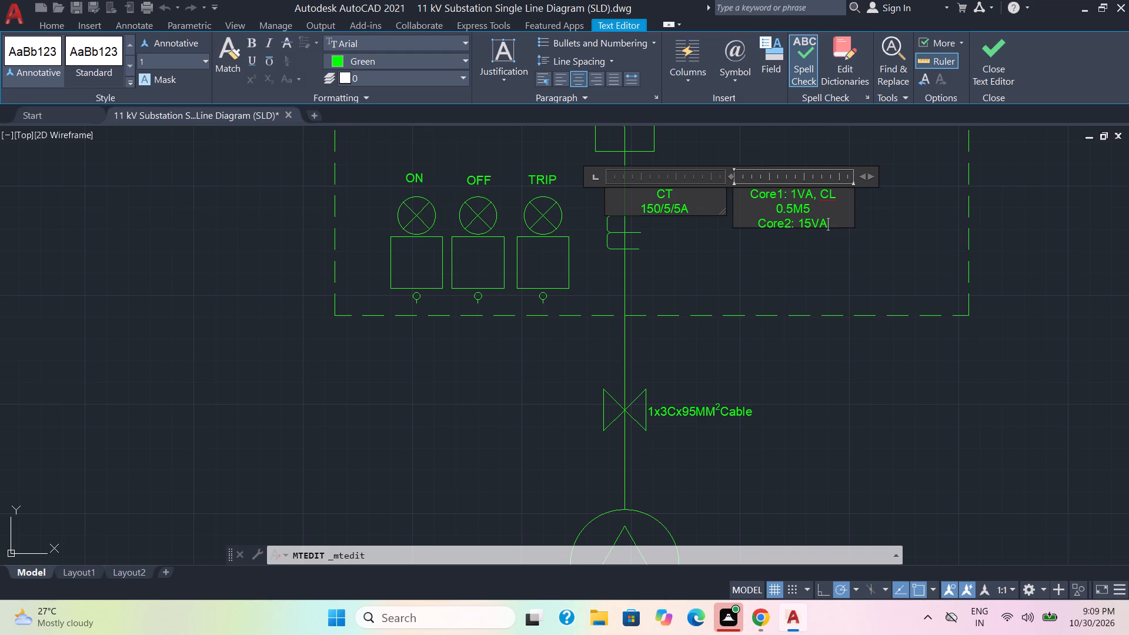
text(, CL)
key(space)
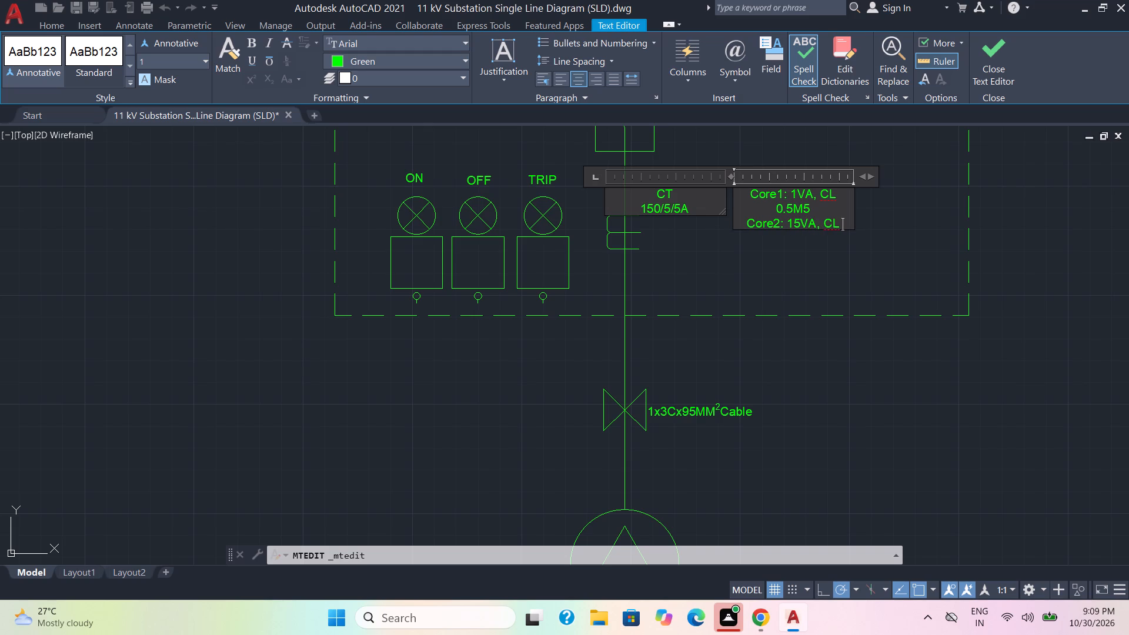
text(10)
text(P10)
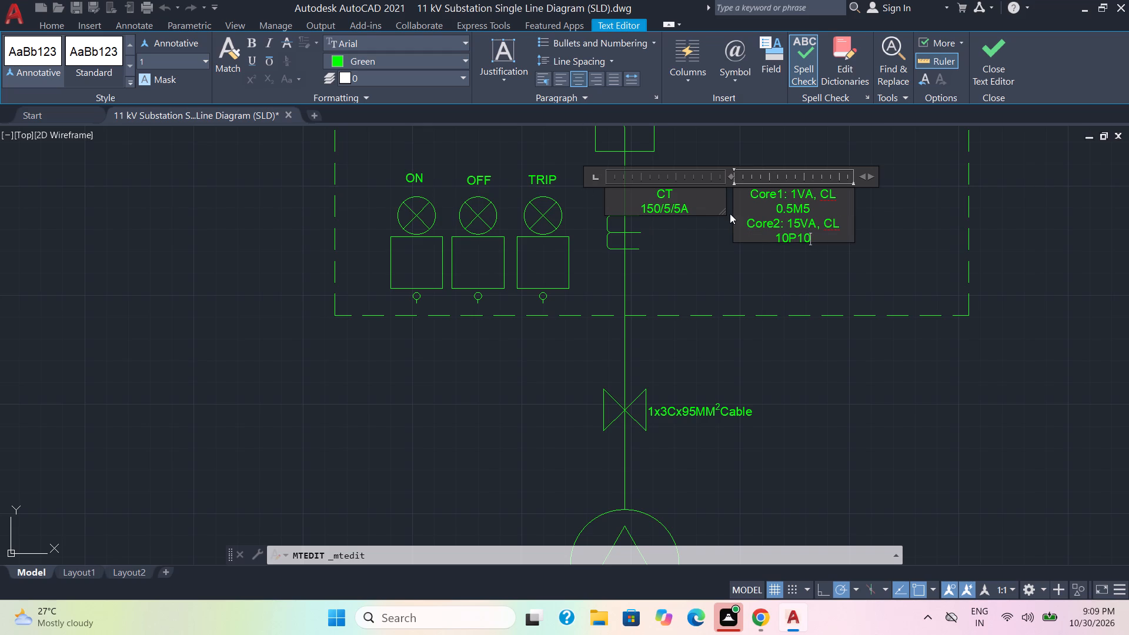
Enlarge the current transformer label's text frame so each core rating fits on one line, and finish editing.
drag(725, 211, 740, 267)
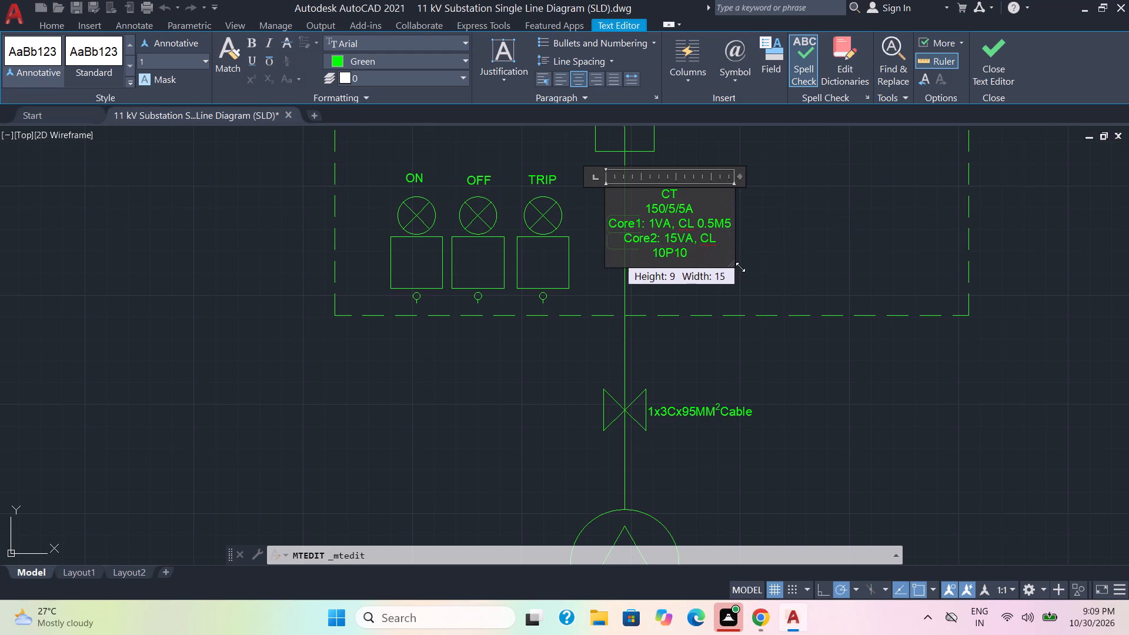
drag(740, 267, 757, 268)
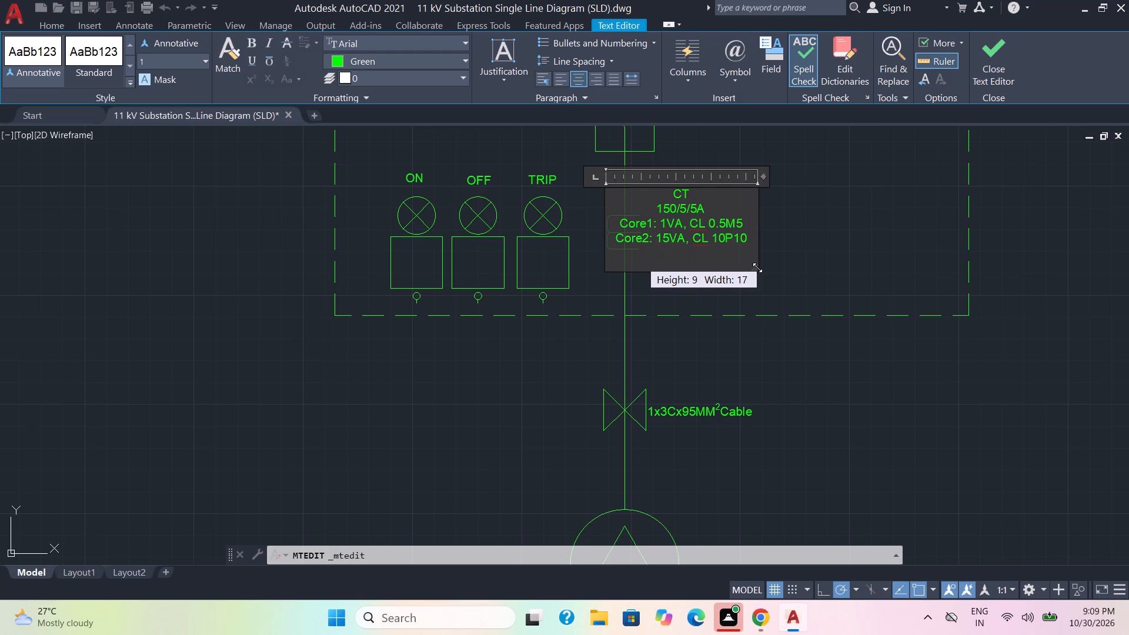
drag(757, 268, 765, 252)
click(803, 256)
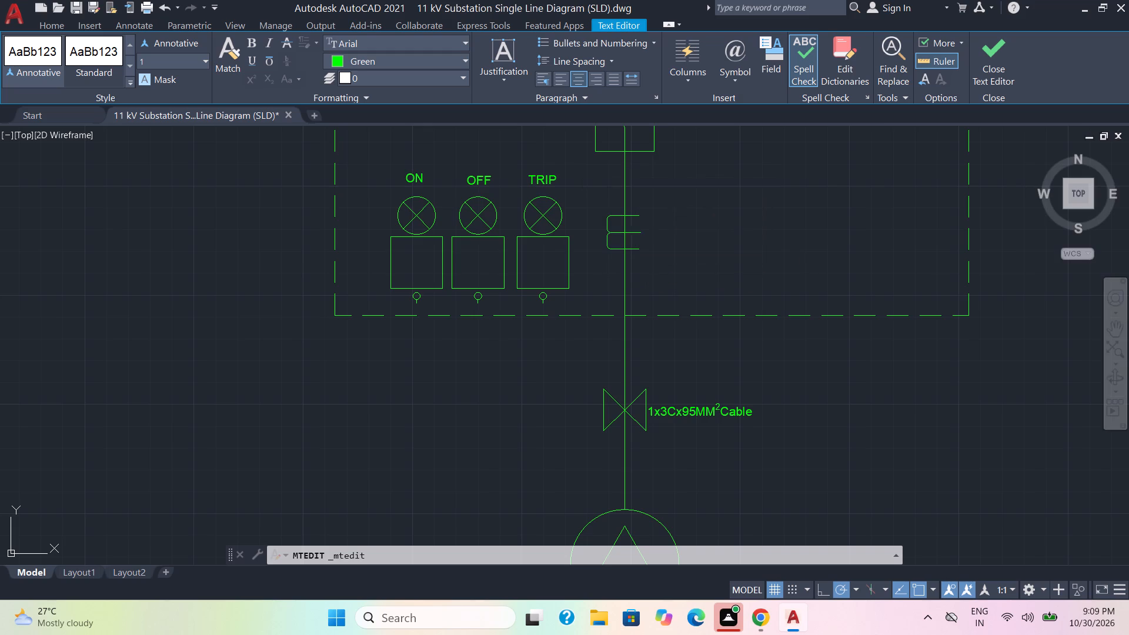
Move the four-line CT label clear of the vertical feeder line, just to the right of the current transformer symbol.
click(709, 221)
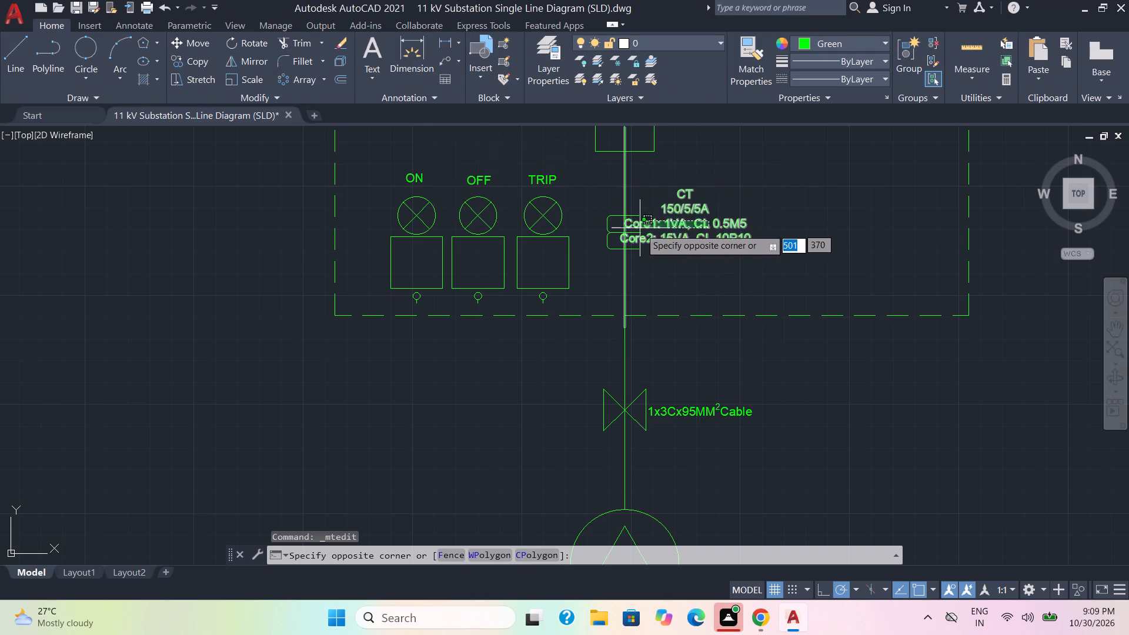
click(664, 226)
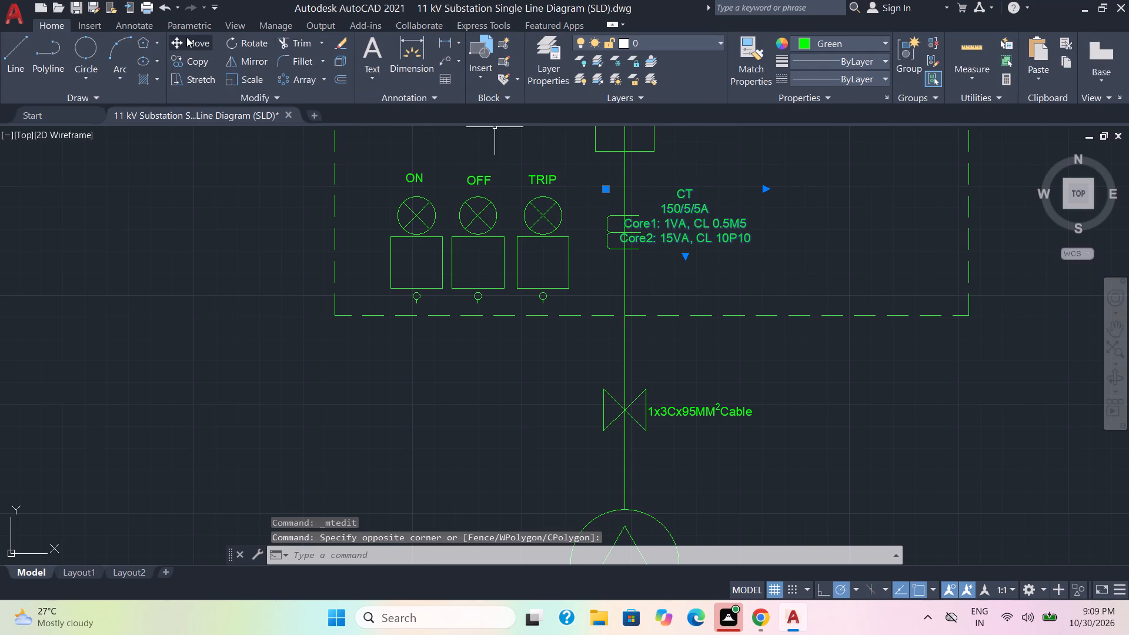
click(186, 37)
click(724, 230)
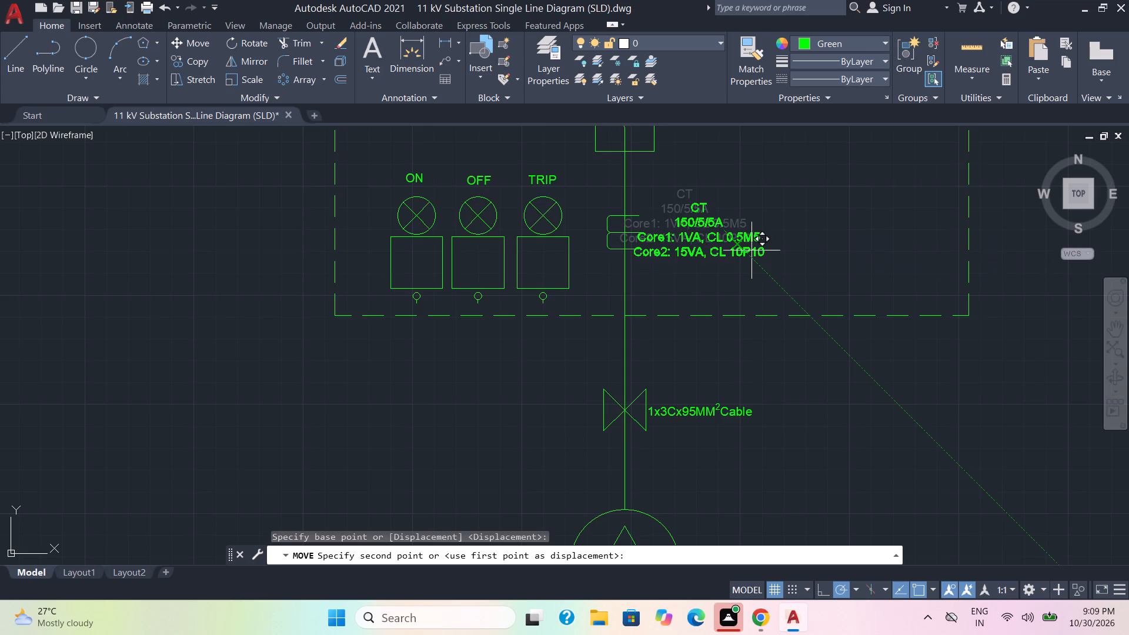
scroll(751, 250, up, 2)
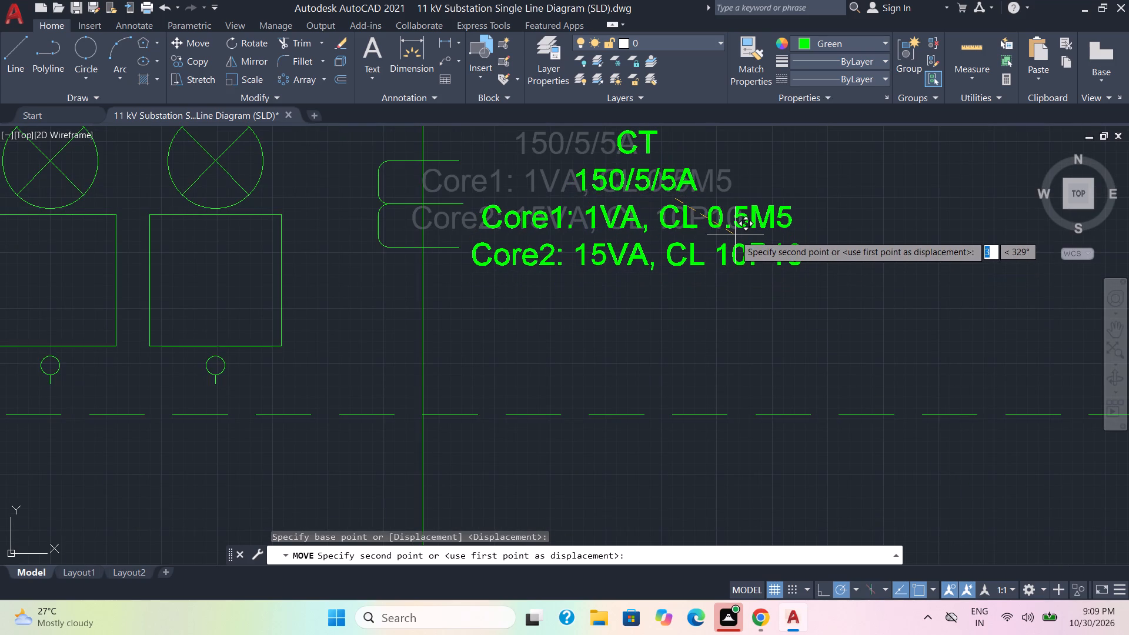
click(737, 239)
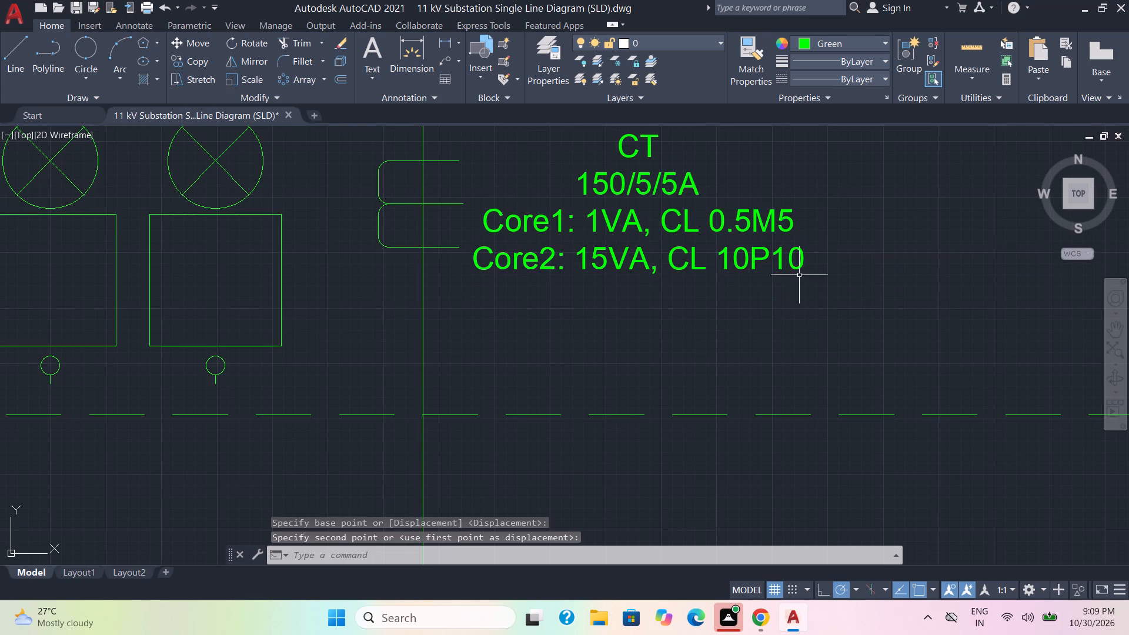
Left-align all four lines of the CT label beside the current transformer symbol.
click(801, 275)
click(644, 220)
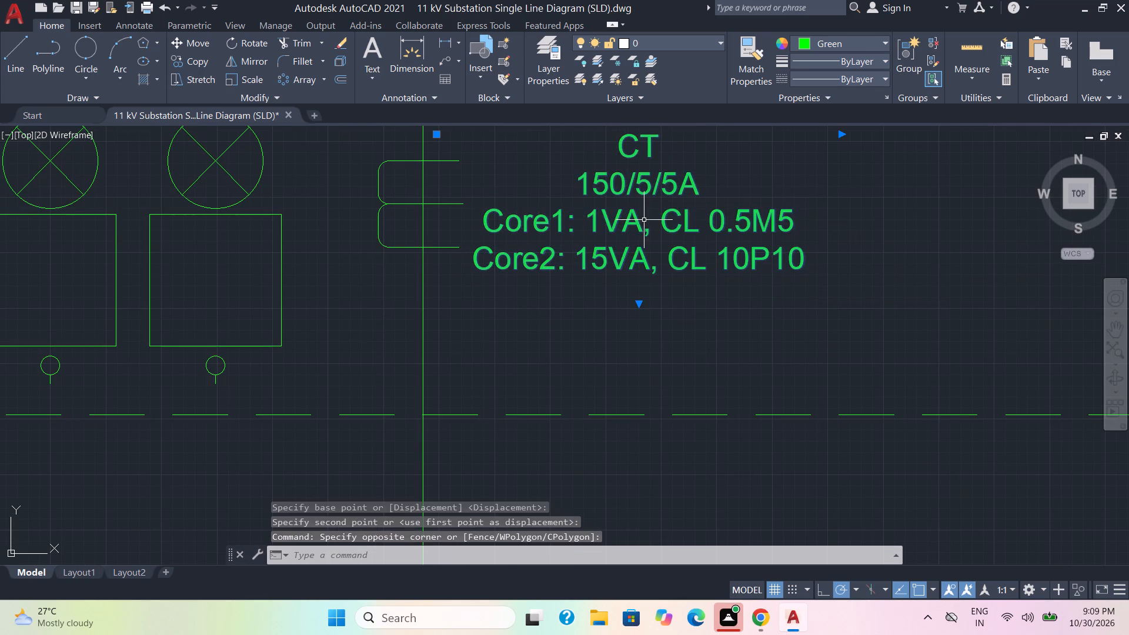
double_click(634, 222)
drag(811, 265, 579, 179)
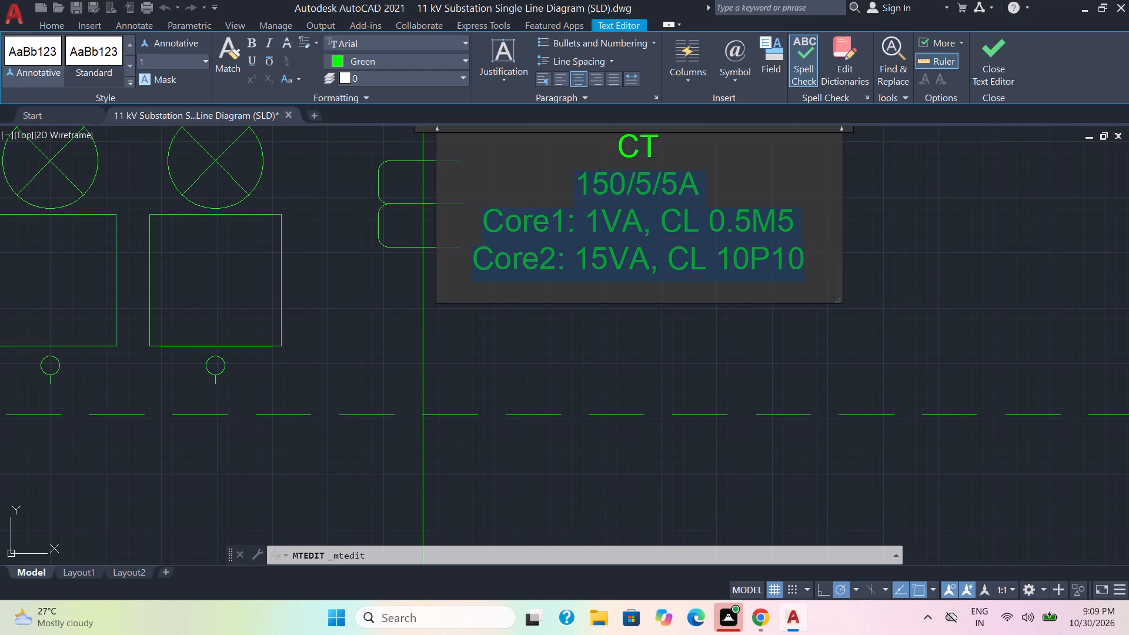
drag(579, 179, 531, 155)
click(562, 79)
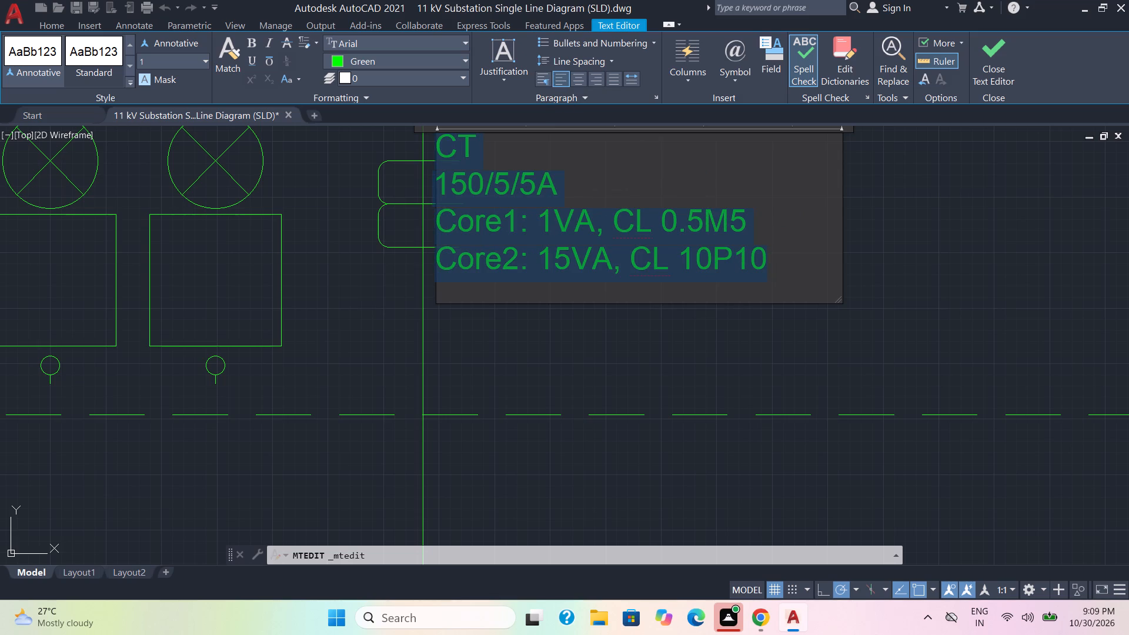
Move the four-line CT label slightly farther right so it clears the ends of the current transformer symbol.
click(803, 328)
click(743, 264)
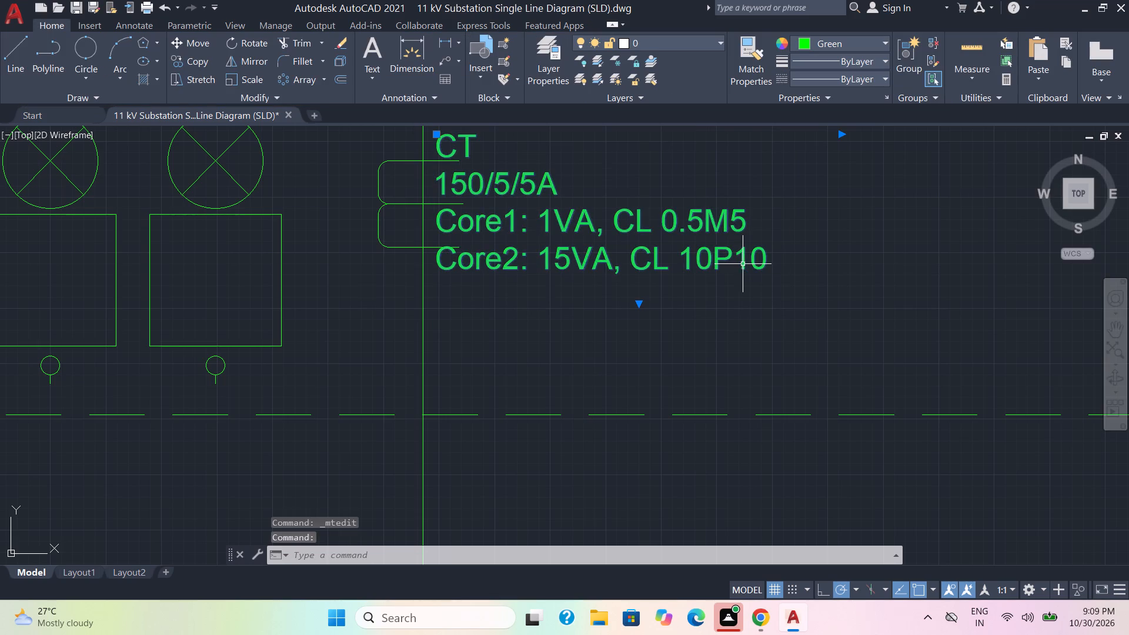
click(198, 42)
click(505, 208)
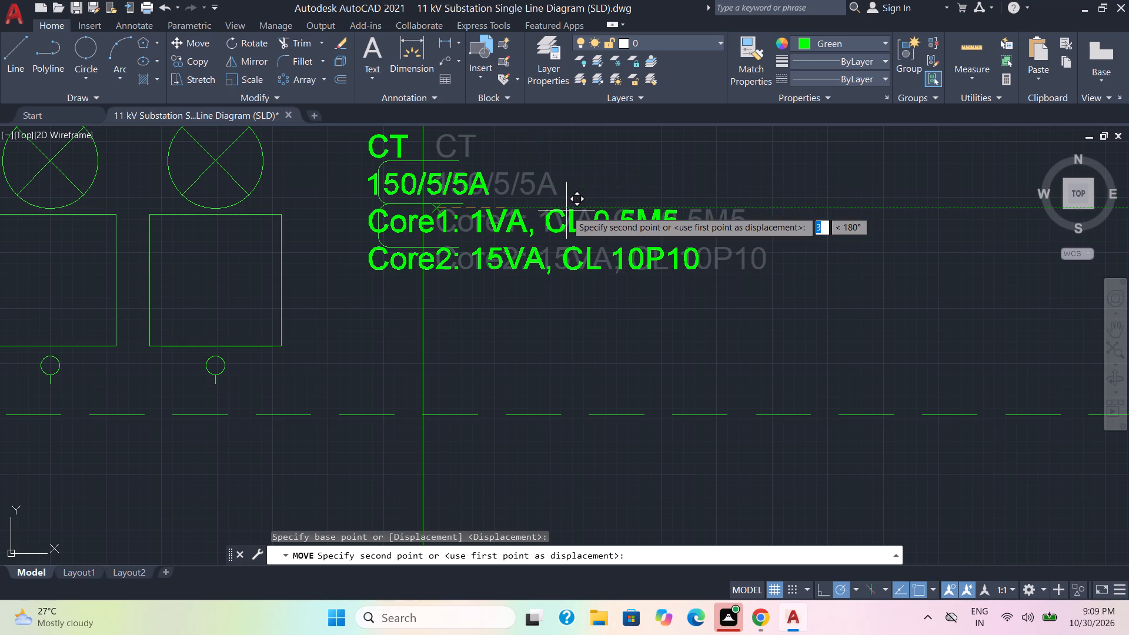
scroll(594, 215, up, 3)
scroll(612, 222, down, 4)
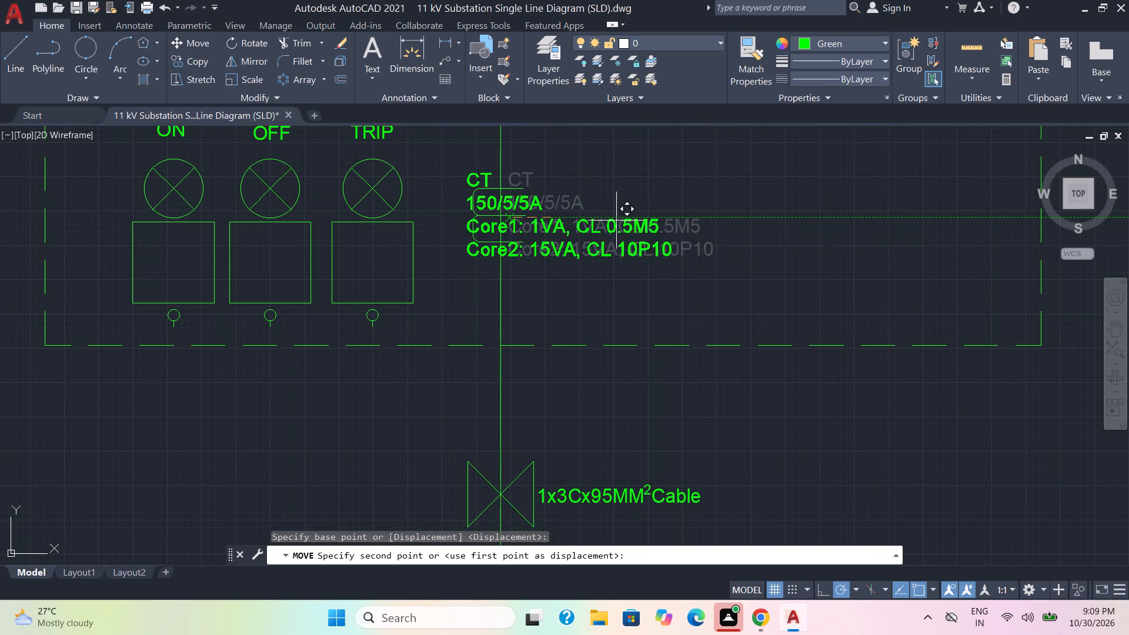
scroll(616, 220, up, 2)
scroll(621, 220, down, 1)
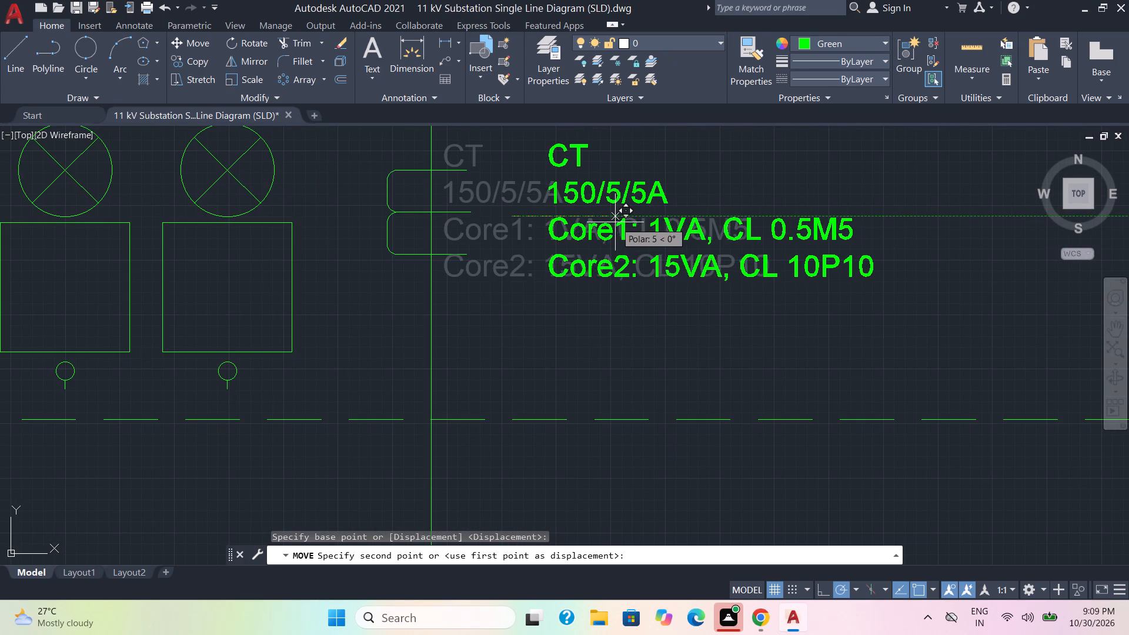
click(574, 226)
Replace the "L/A" text beside the circuit breaker box with two lines: "11kV VCB" and "230A 25kA".
scroll(695, 339, down, 1)
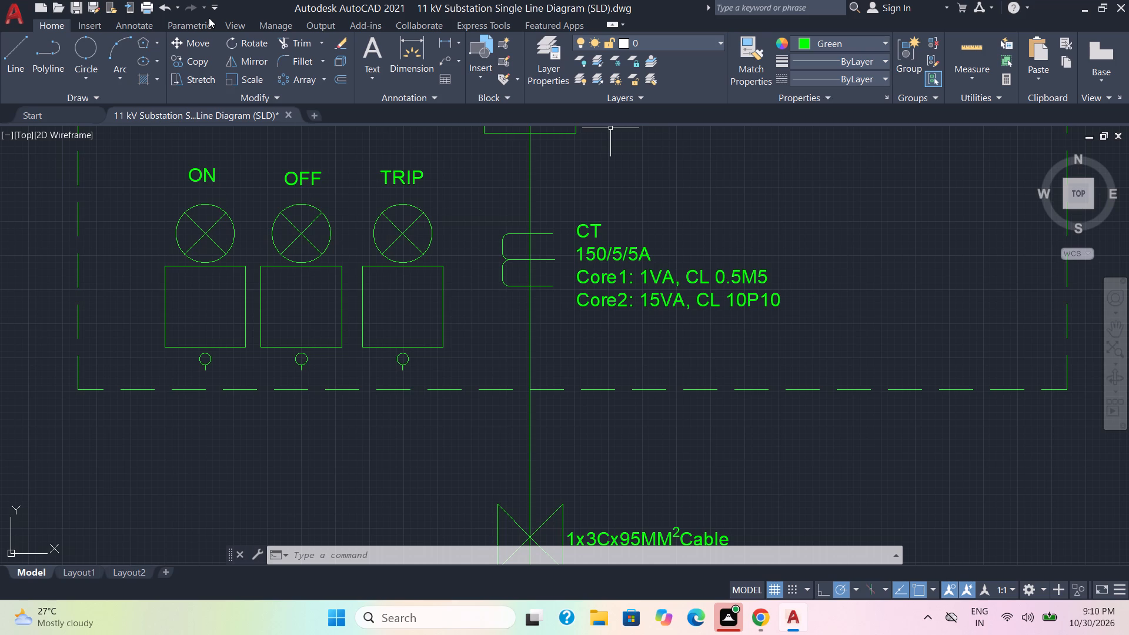
scroll(626, 192, down, 2)
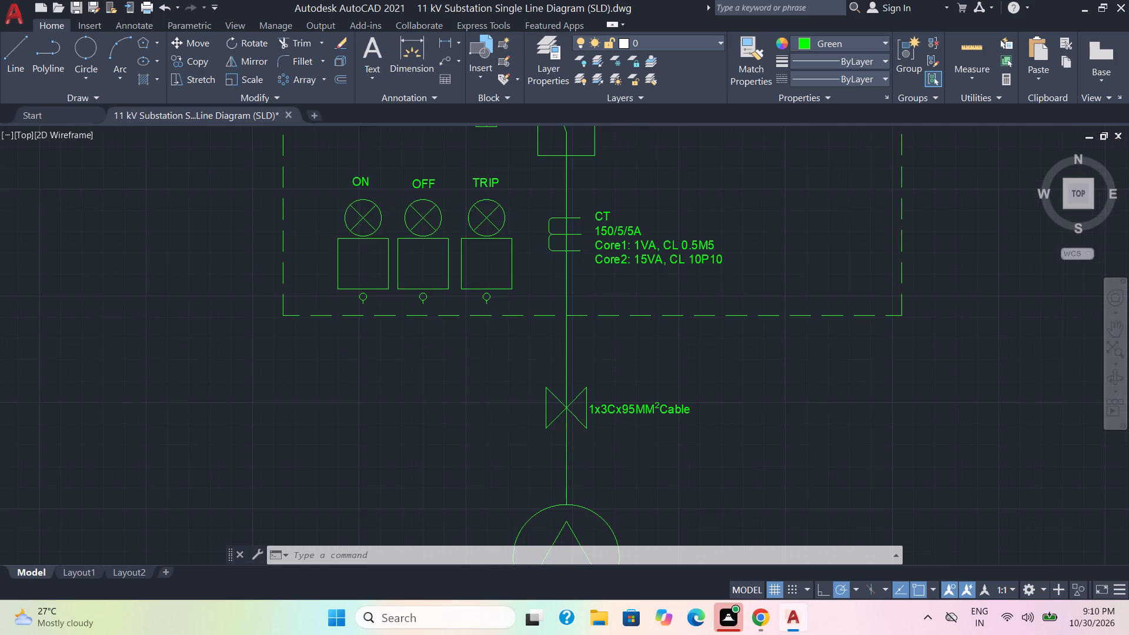
middle_drag(626, 192, 555, 347)
scroll(550, 310, up, 1)
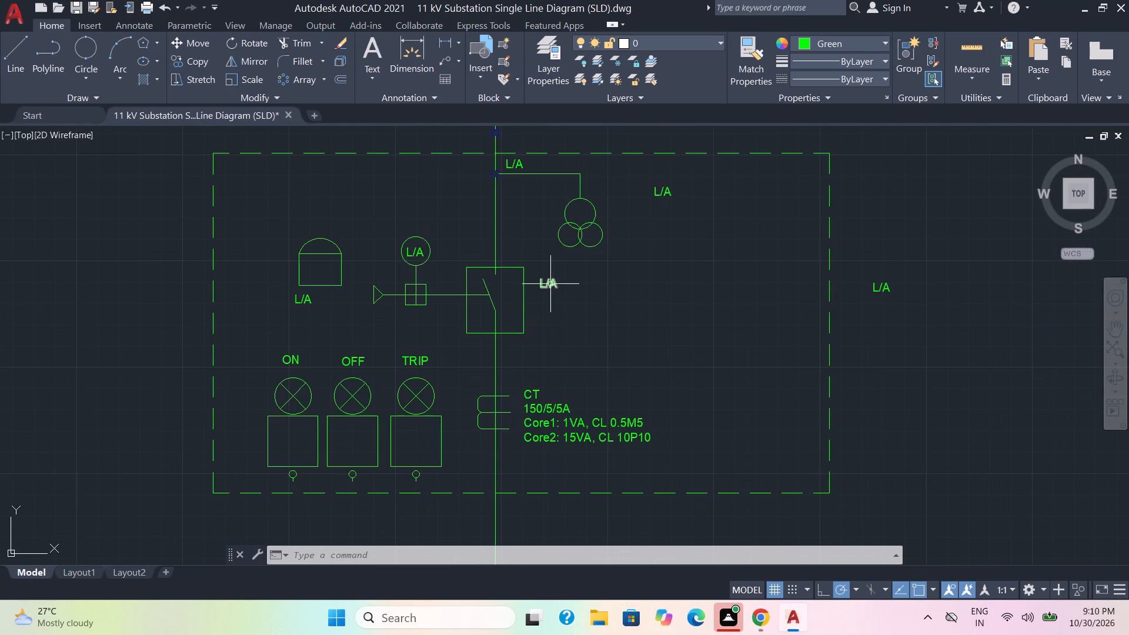
click(550, 283)
click(550, 283)
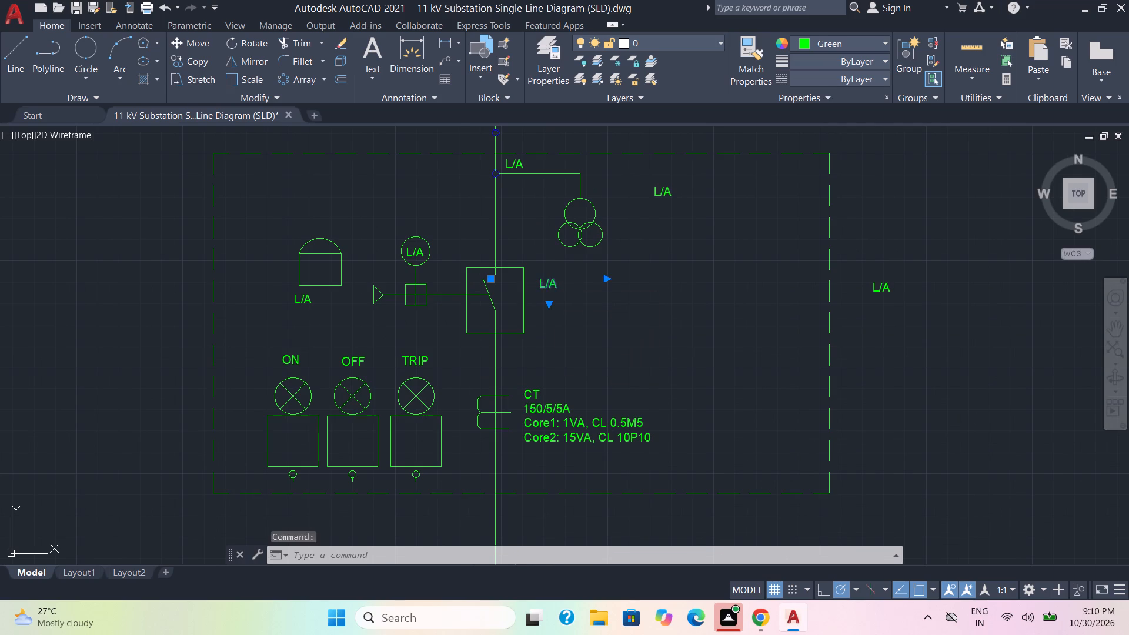
drag(557, 283, 526, 292)
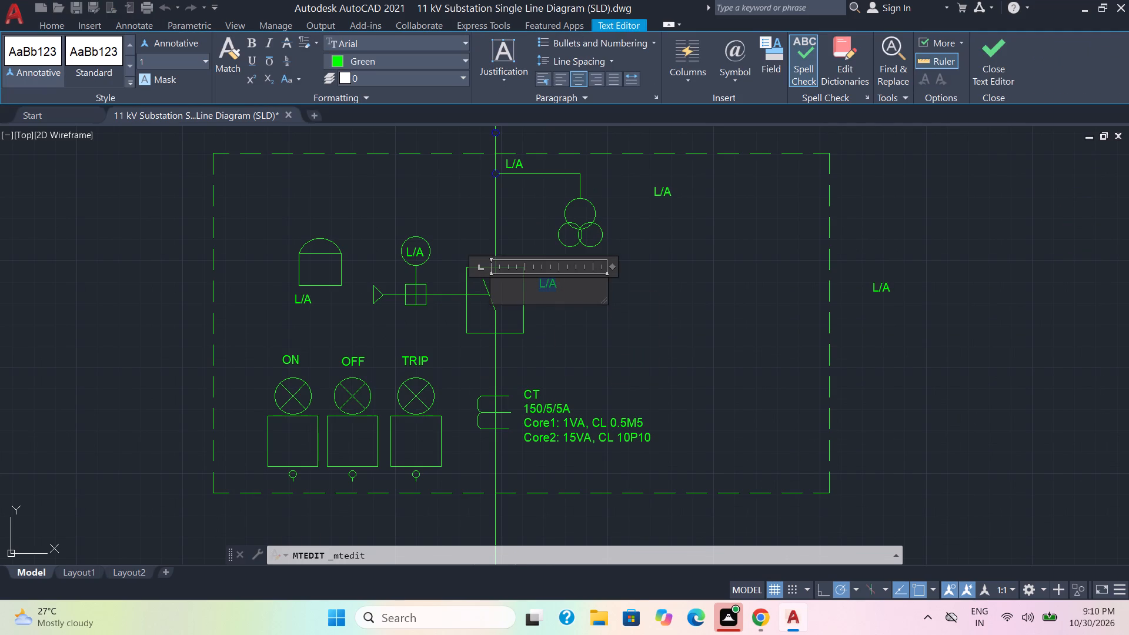
text(11)
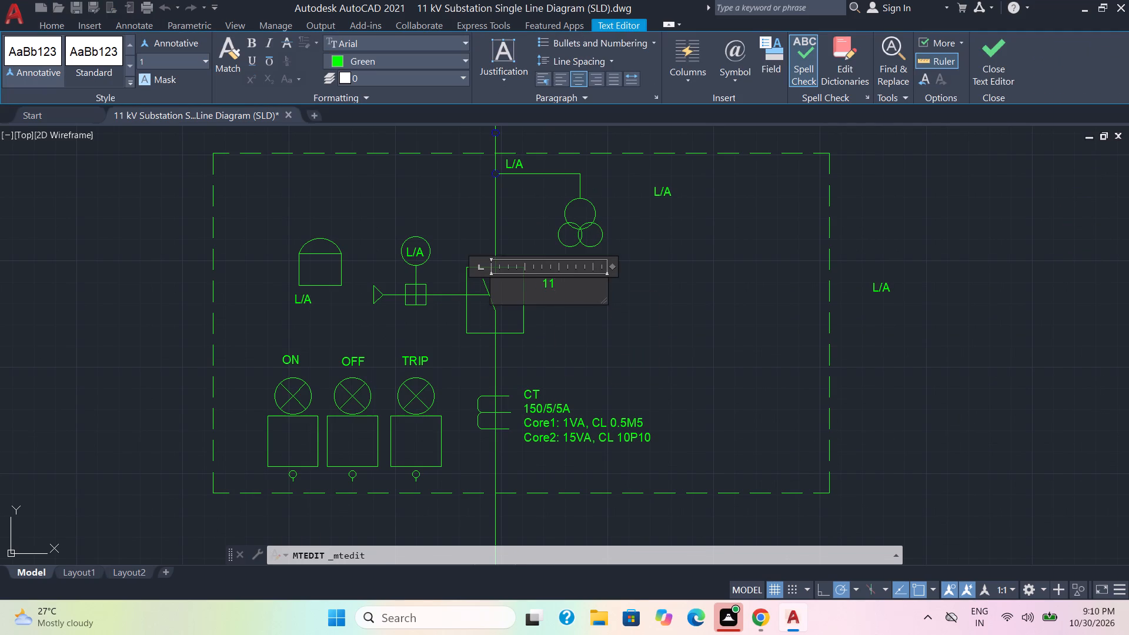
key(shift+k)
key(v)
key(space)
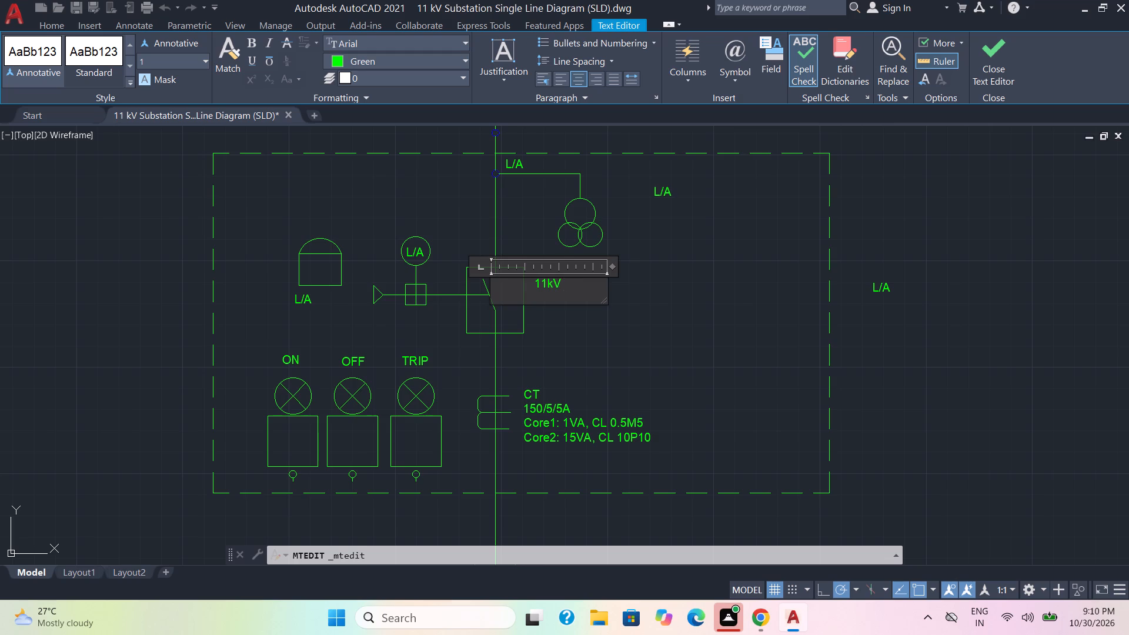
text(VCB)
key(Return)
text(23)
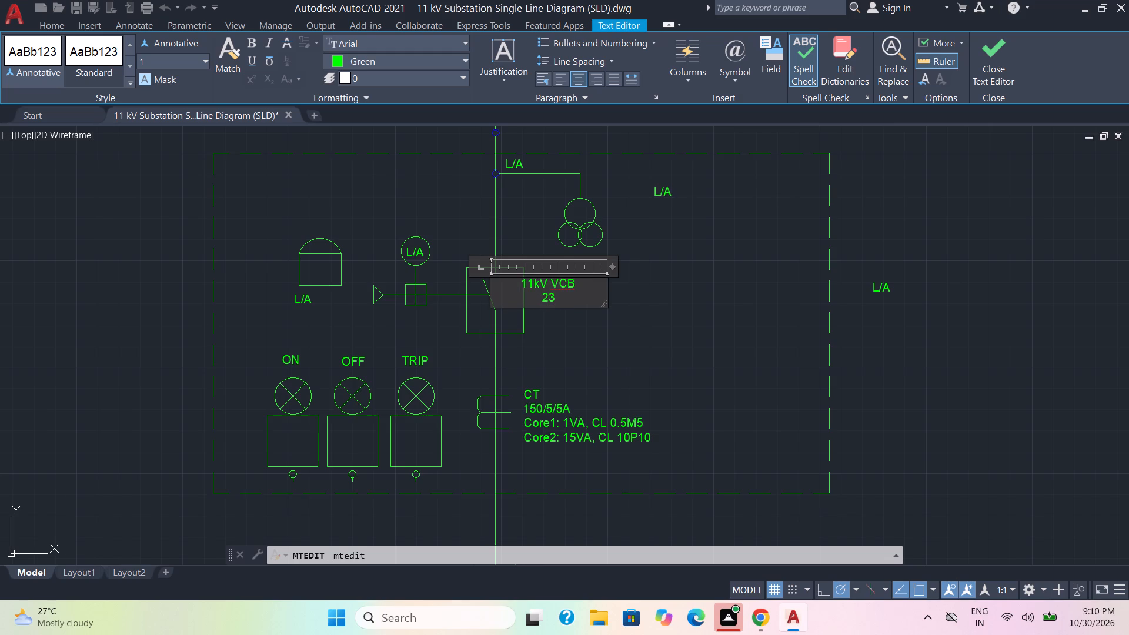
text(0A)
key(space)
text(25)
text(kA)
click(630, 310)
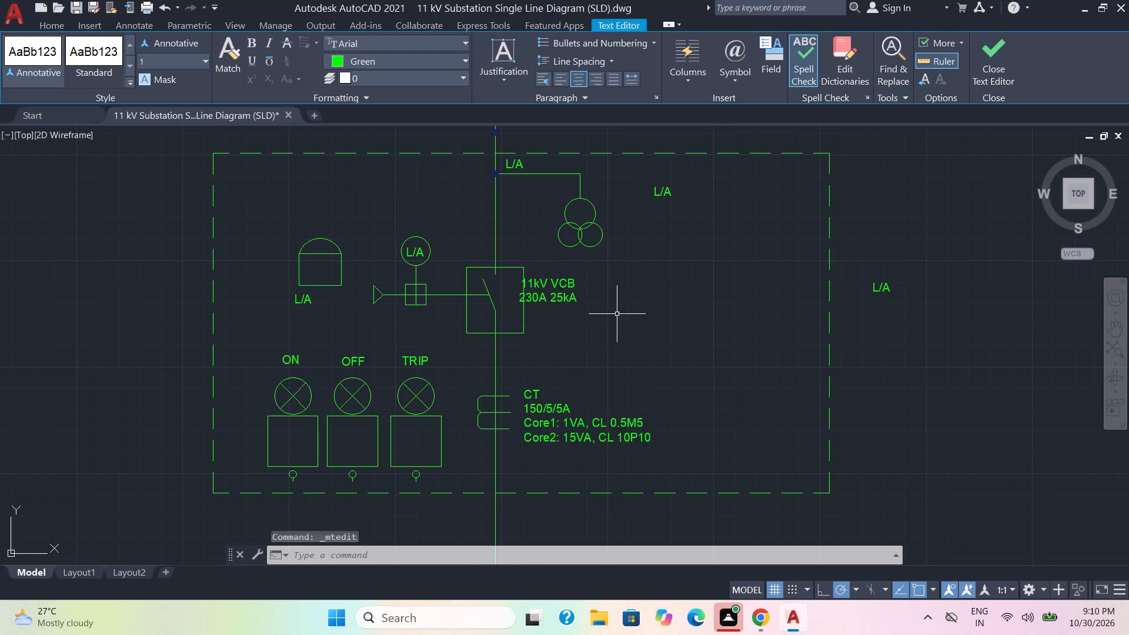
Move the "11kV VCB" label horizontally to the right so it stands clear of the circuit breaker box.
click(560, 302)
click(191, 44)
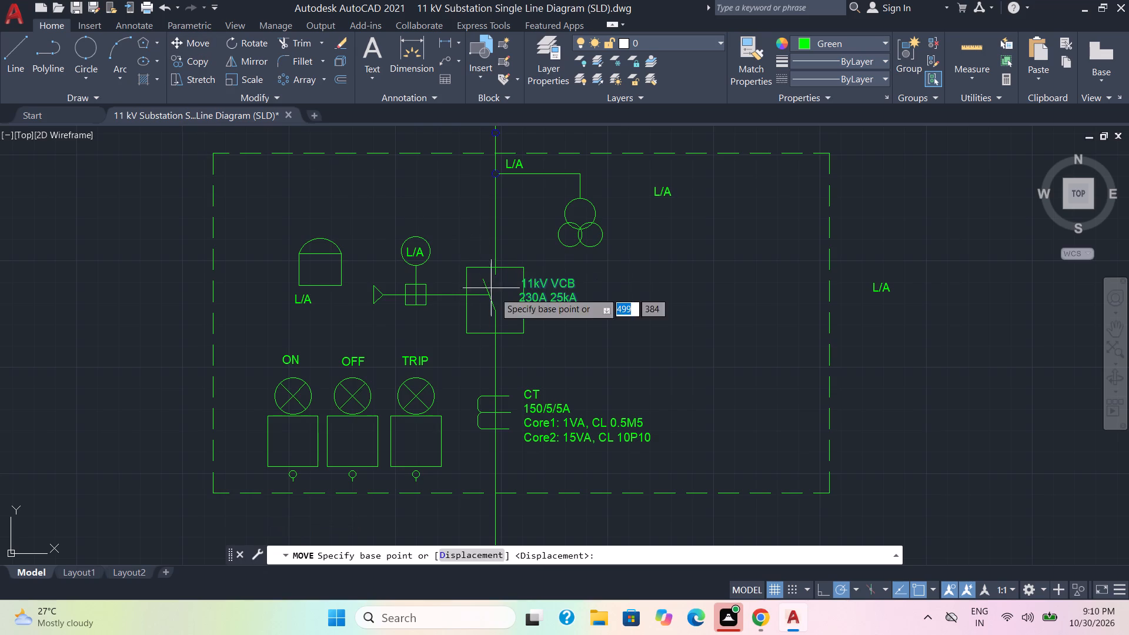
click(550, 295)
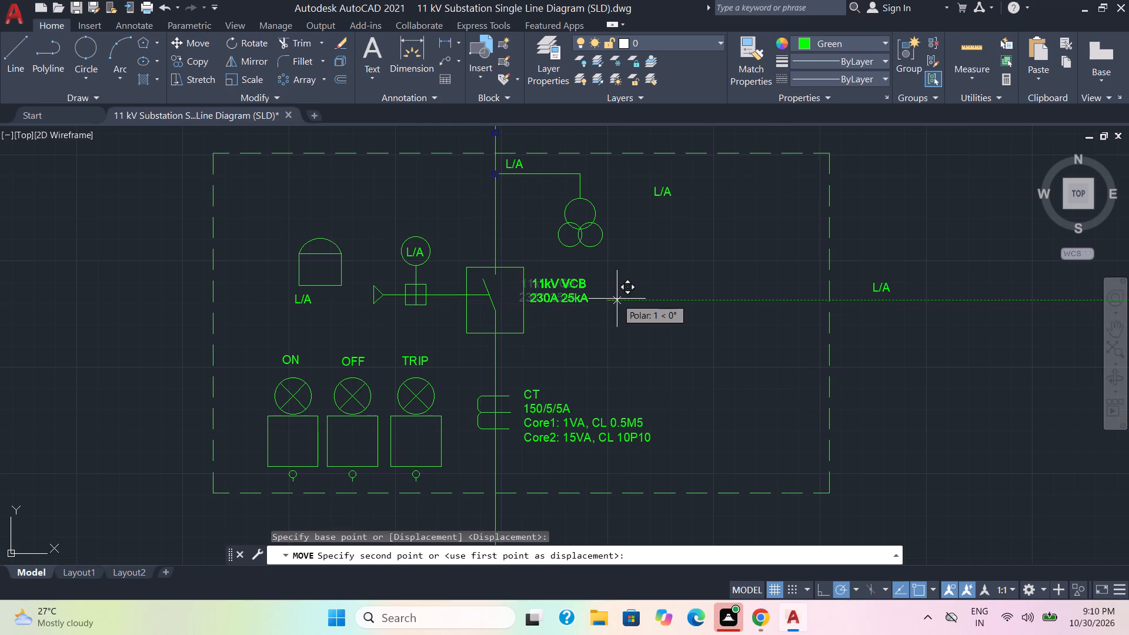
click(628, 299)
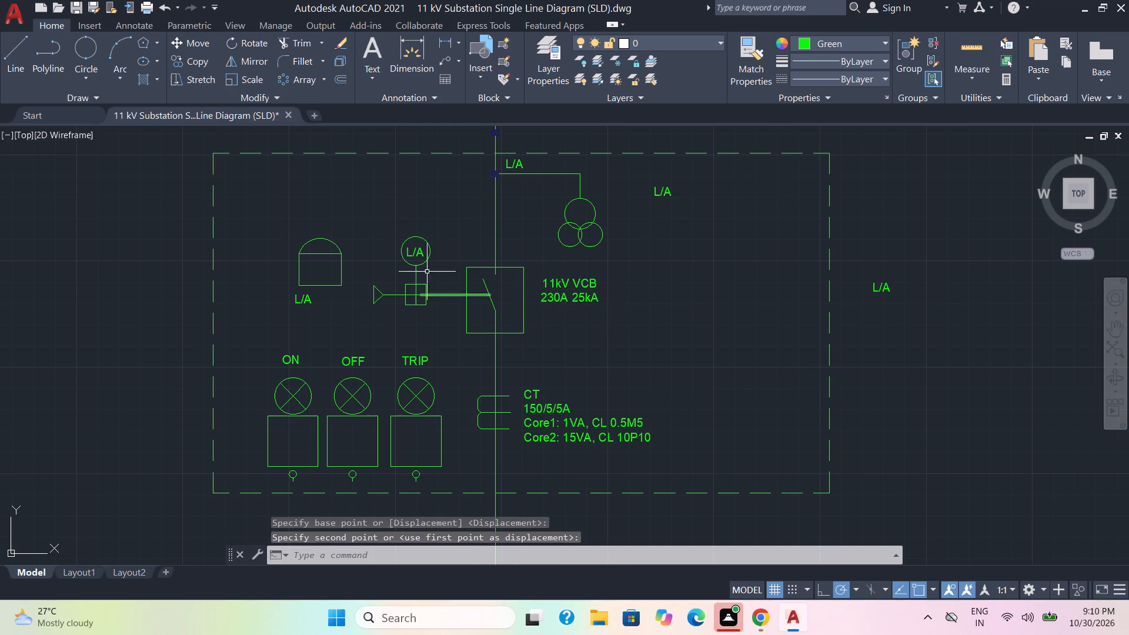
Replace the "L/A" text inside the motor circle of the breaker's operating mechanism with "M".
double_click(416, 252)
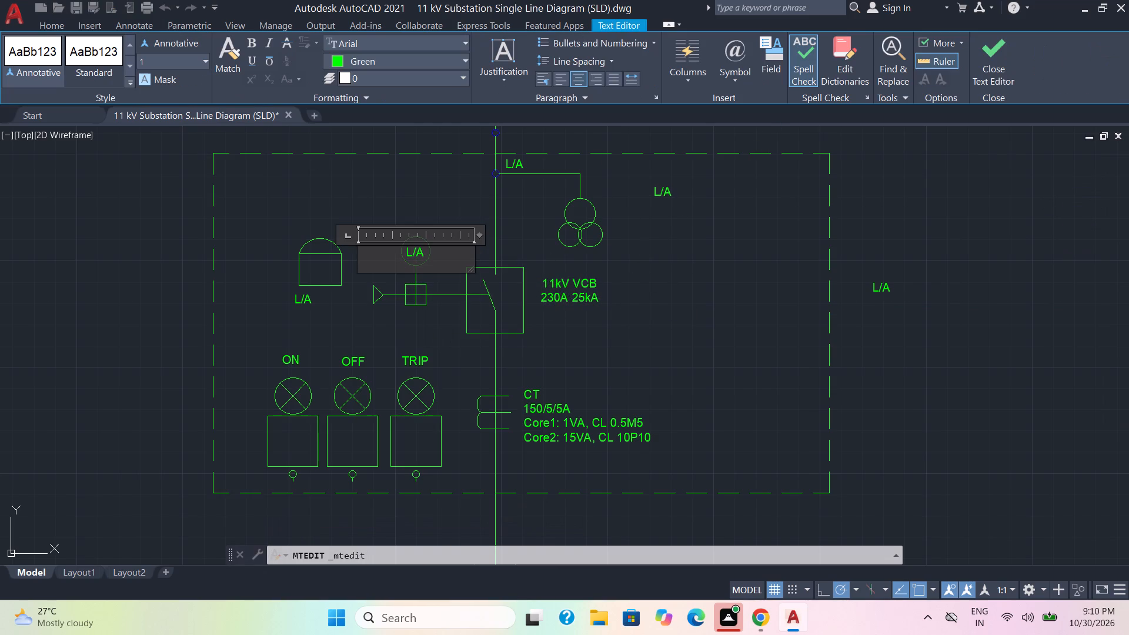
drag(425, 256, 365, 255)
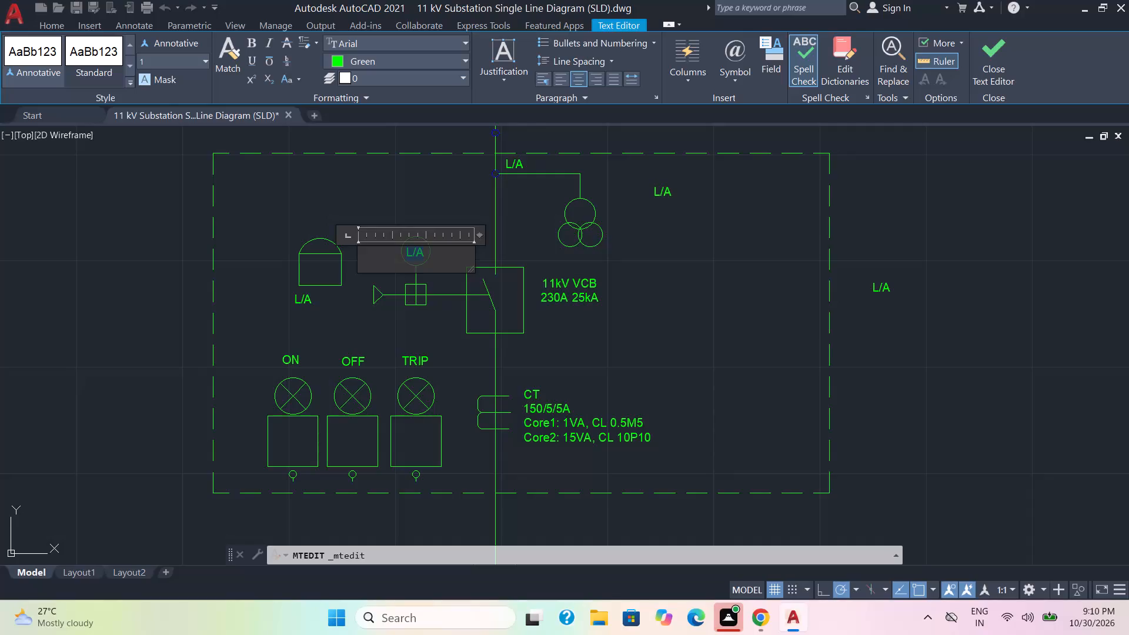
key(m)
click(347, 329)
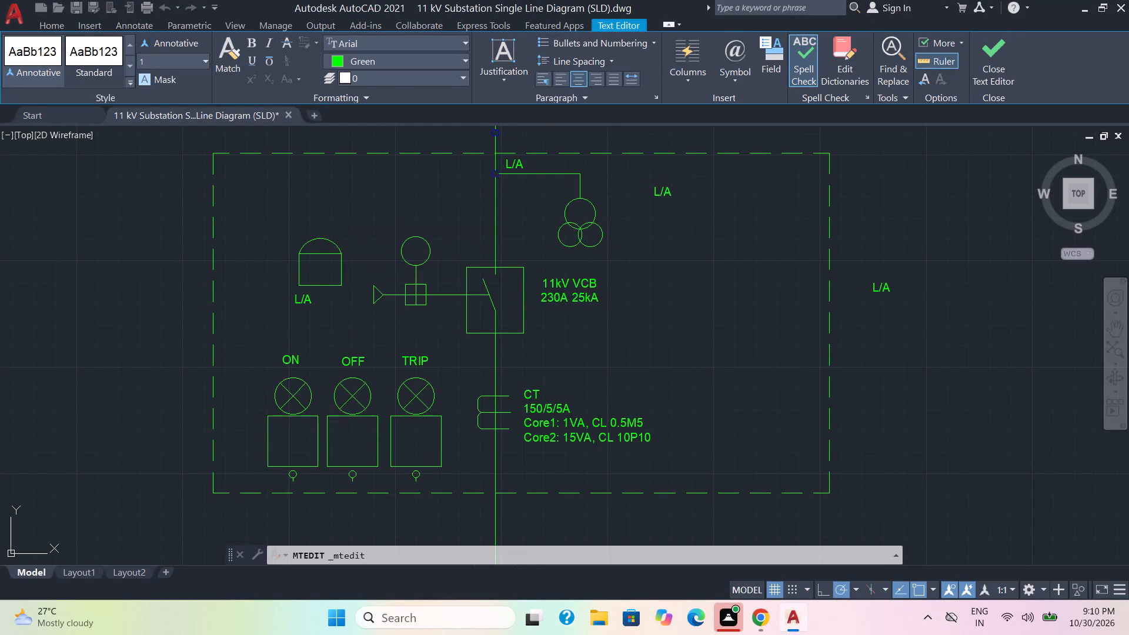
Replace the "L/A" text to the right of the three-circle voltage transformer symbol with "11kV/3".
scroll(639, 346, up, 1)
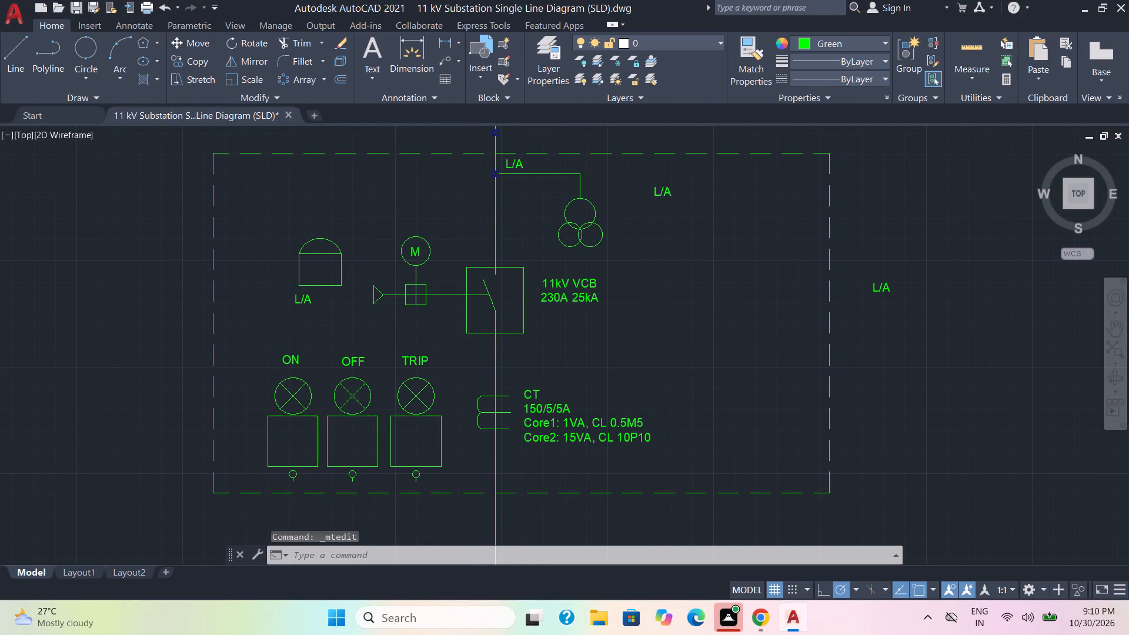
middle_drag(639, 346, 558, 443)
scroll(593, 240, down, 1)
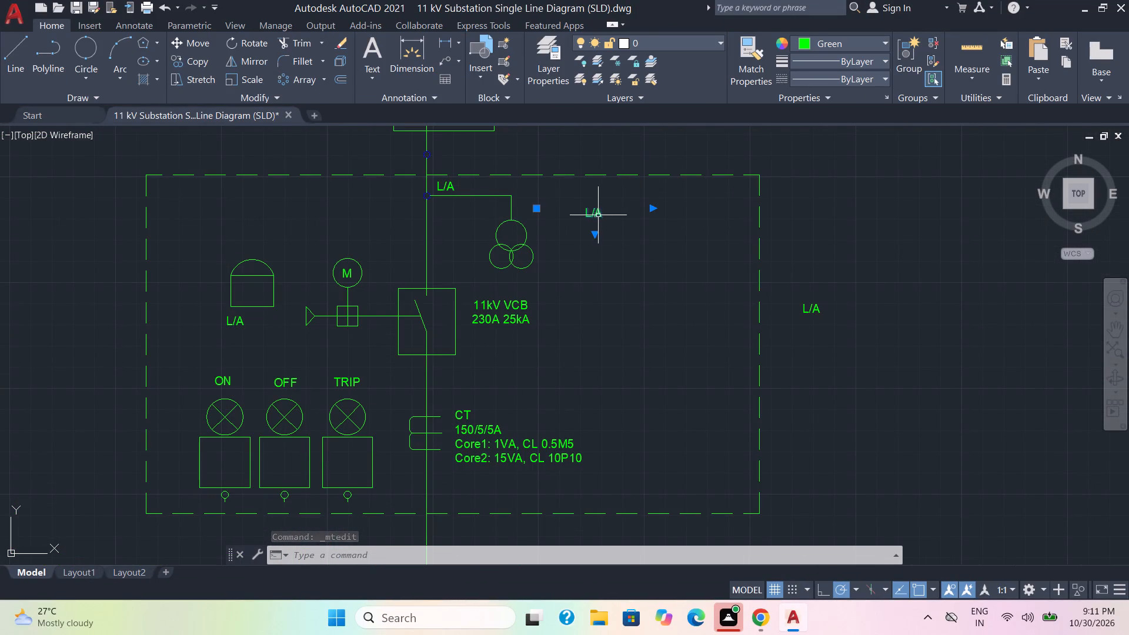
double_click(598, 215)
drag(606, 213, 569, 219)
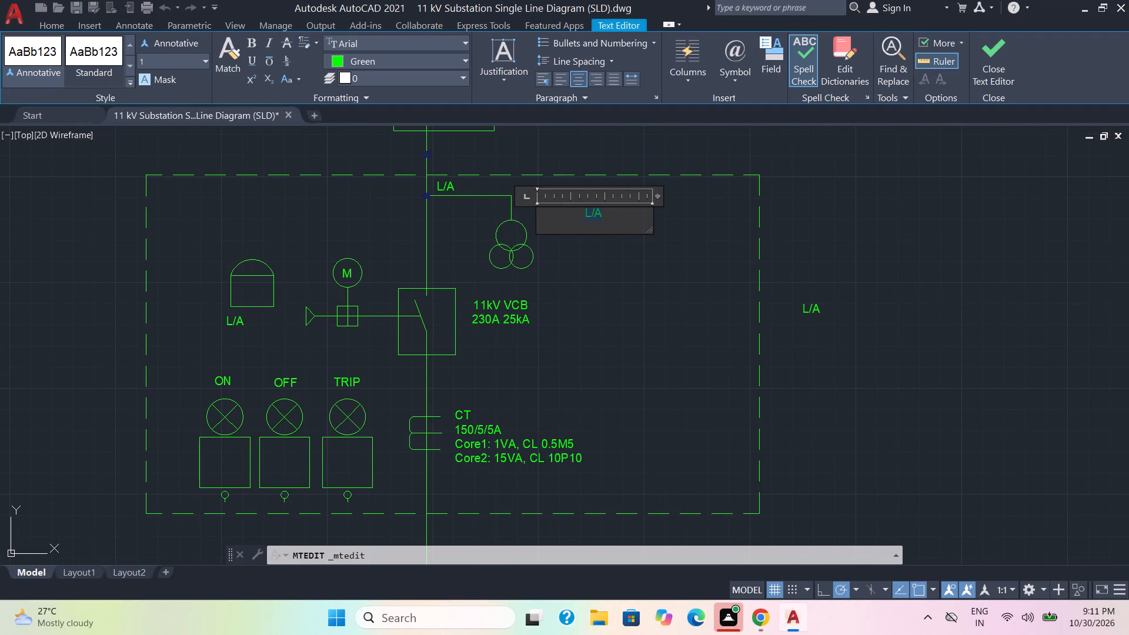
text(11)
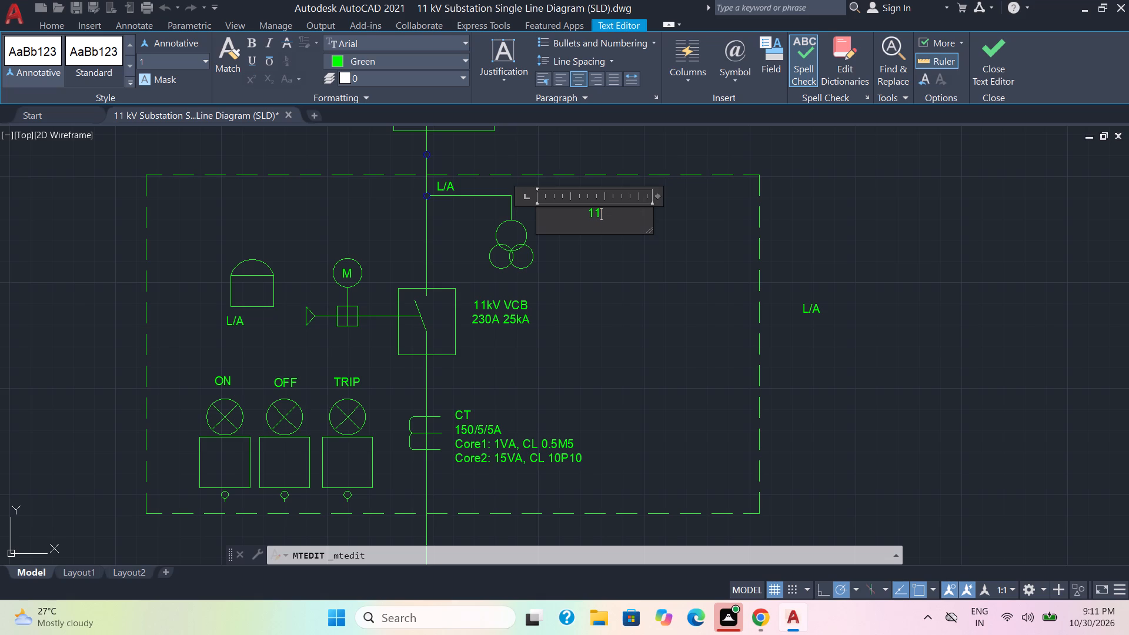
key(k)
key(BackSpace)
key(shift+k)
key(v)
key(slash)
key(3)
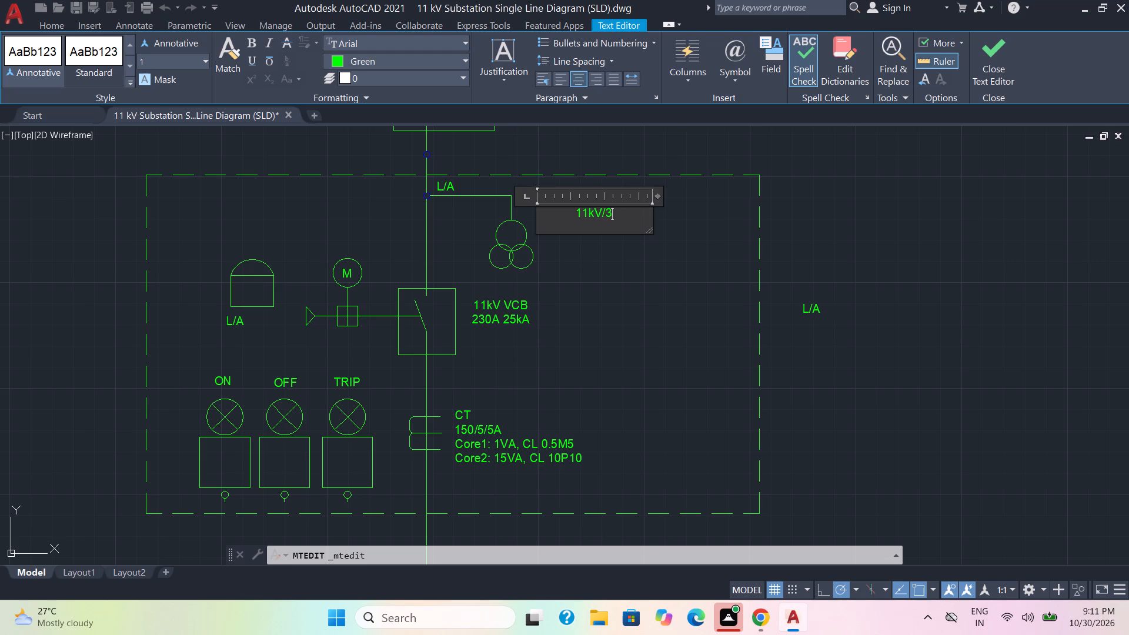
Find the square root symbol "√" in the Arial character map and copy it for the voltage transformer label.
drag(613, 212, 603, 216)
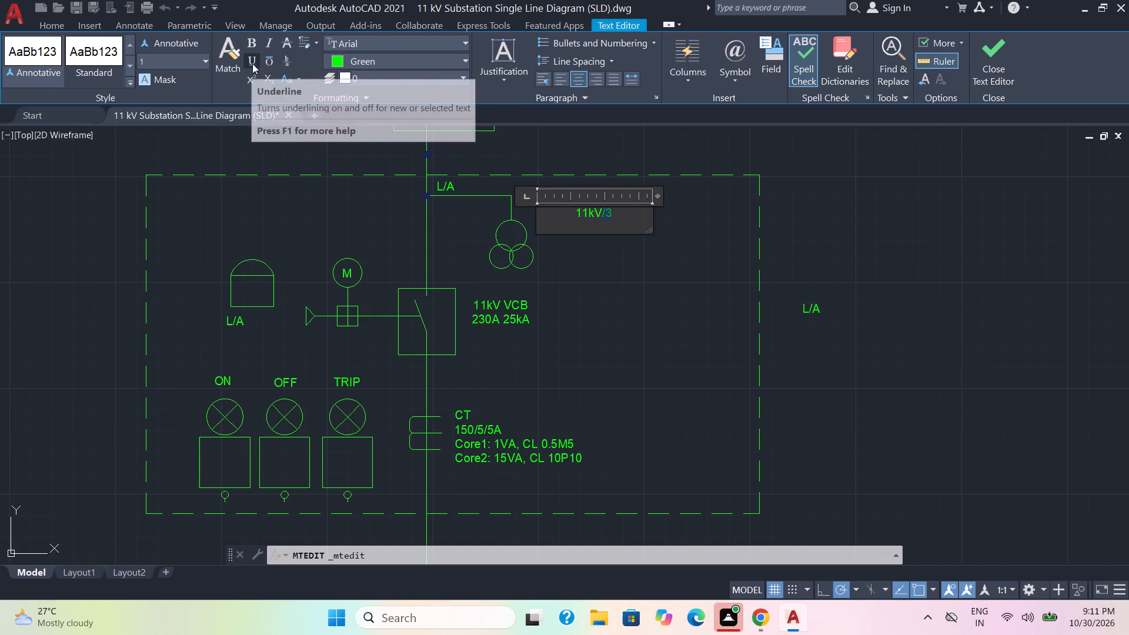
click(317, 42)
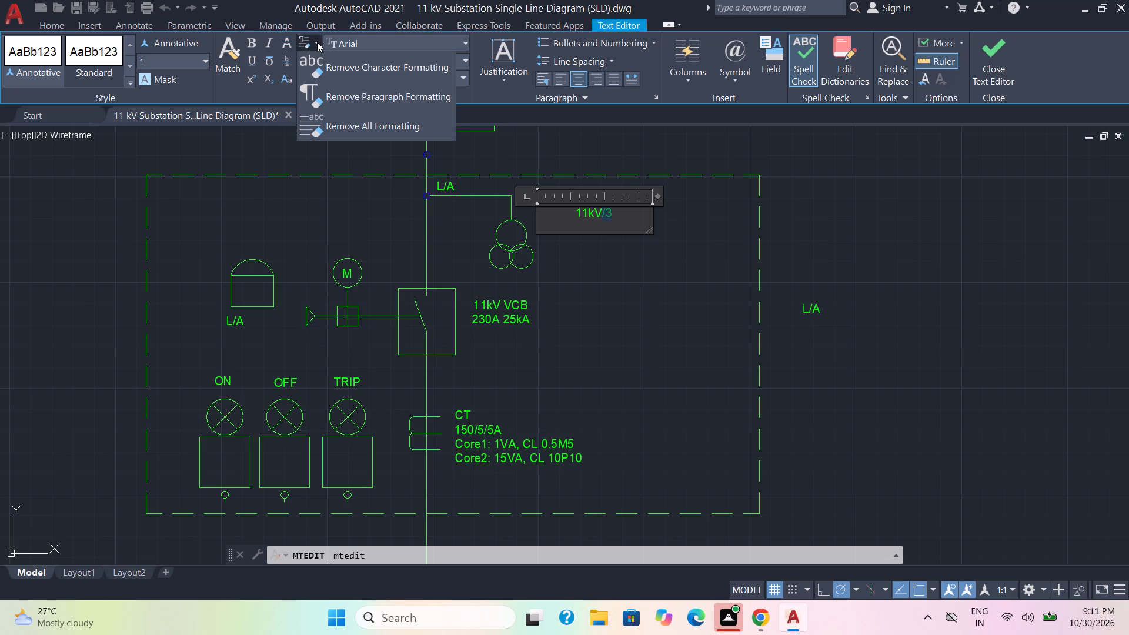
click(317, 42)
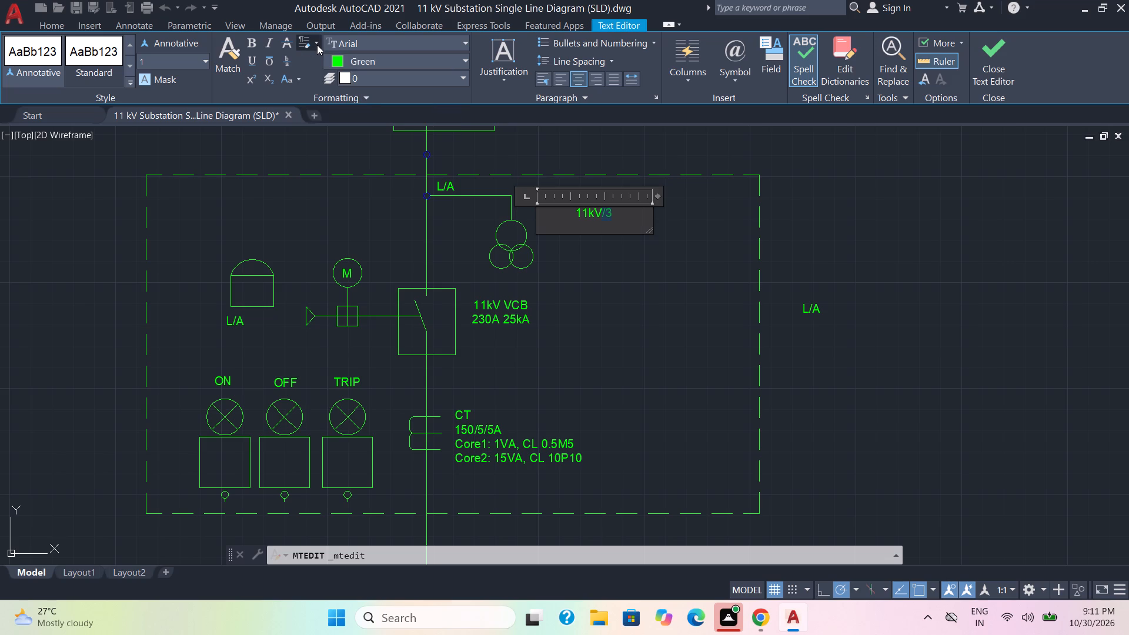
click(734, 82)
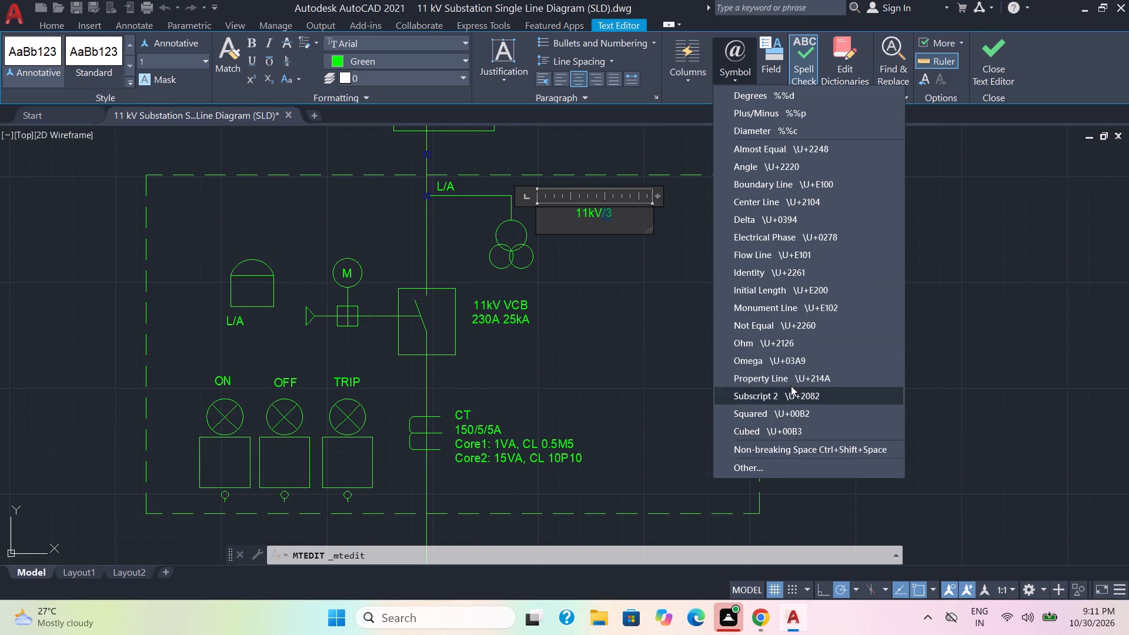
click(782, 464)
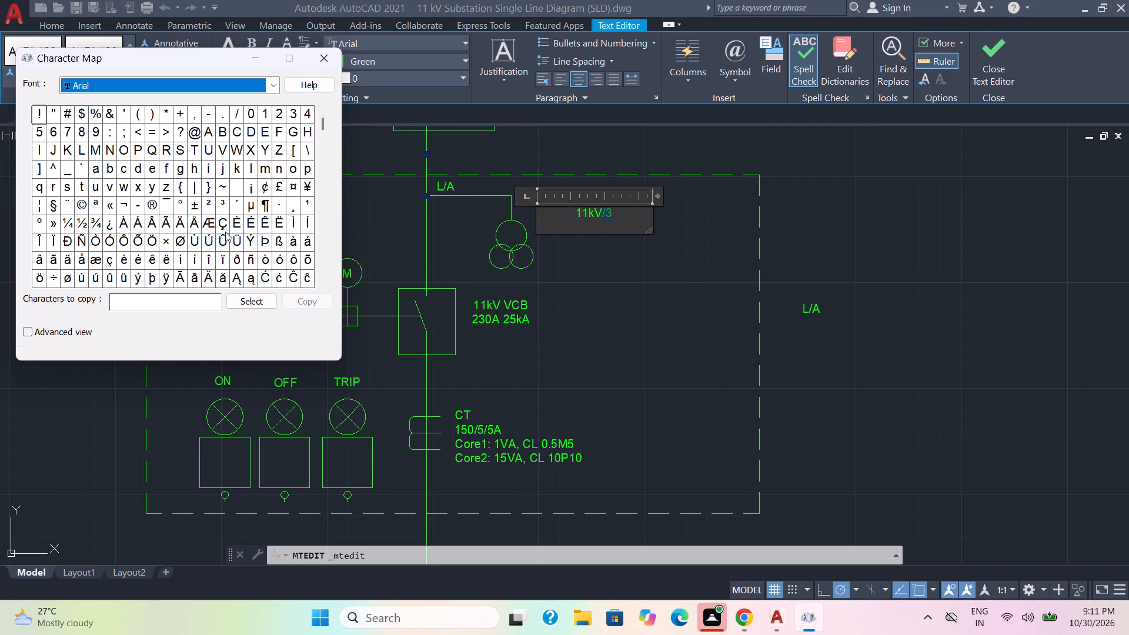
scroll(228, 232, down, 2)
drag(324, 126, 325, 145)
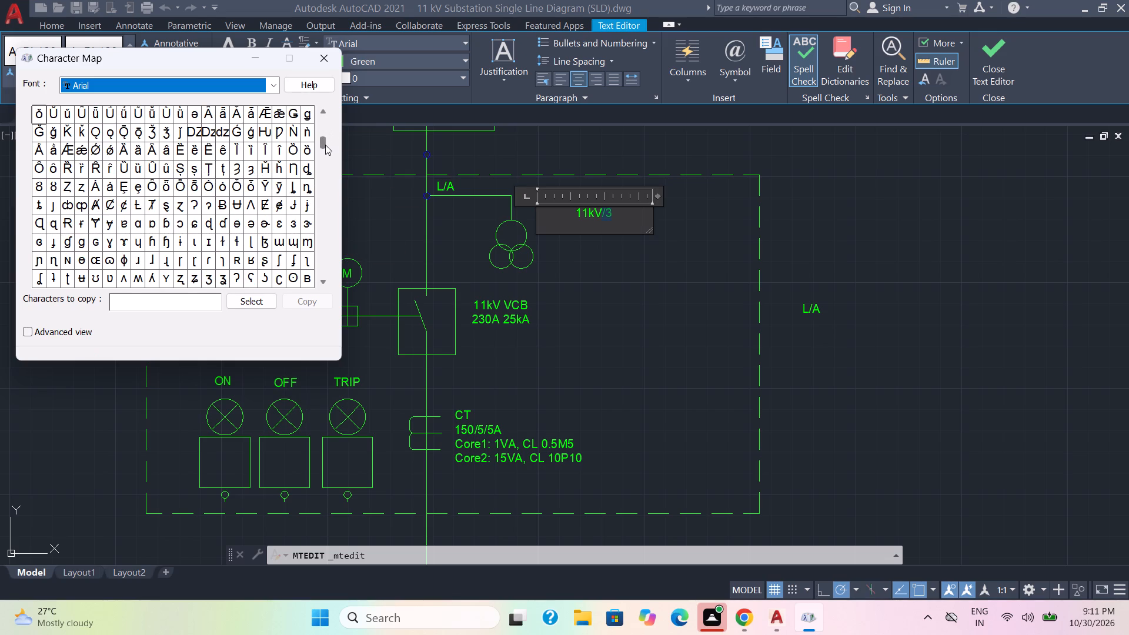
drag(325, 145, 326, 152)
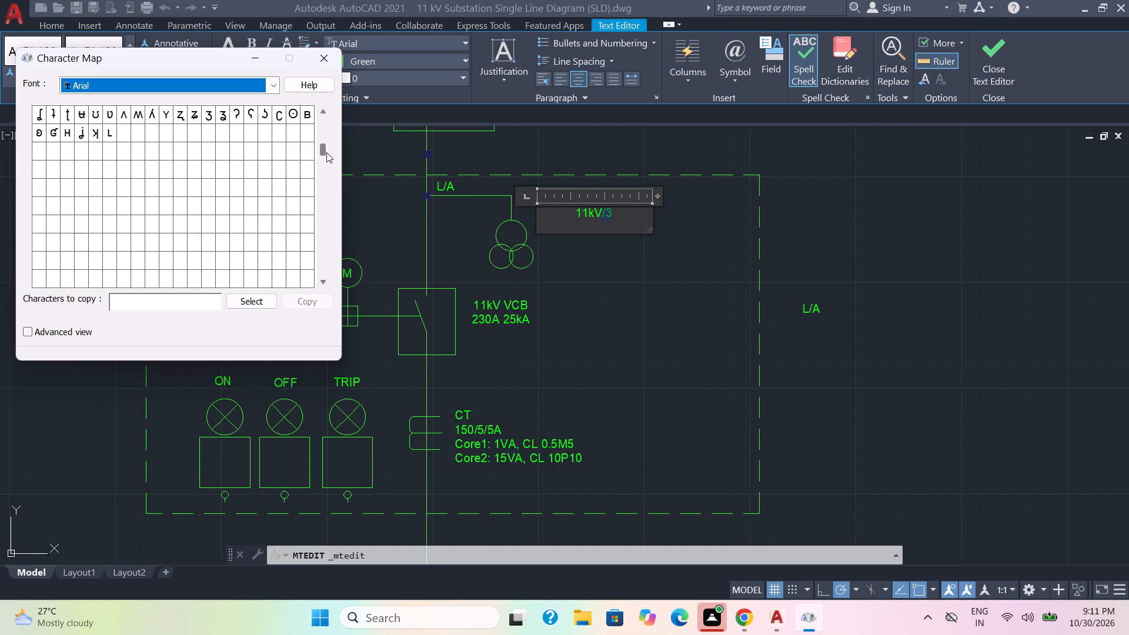
drag(326, 152, 327, 155)
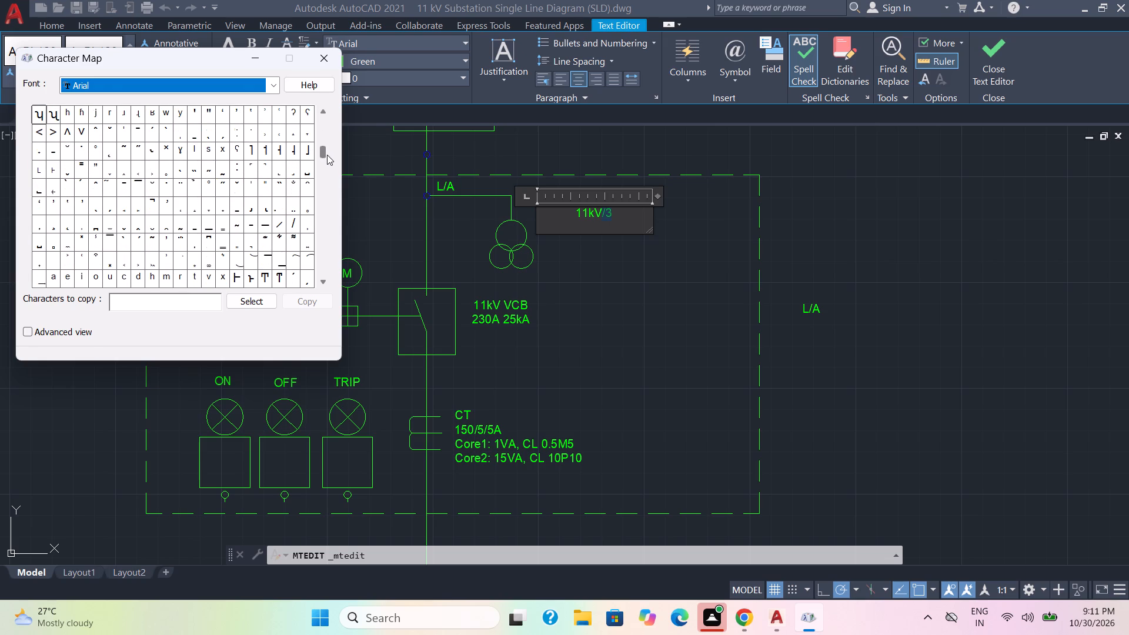
drag(327, 155, 327, 156)
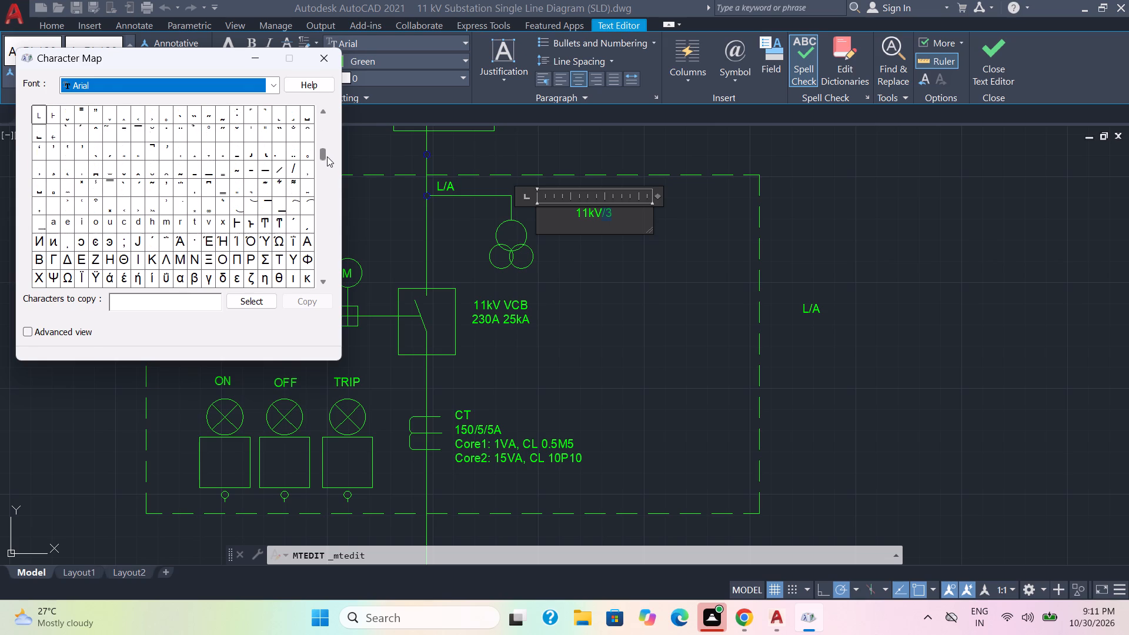
drag(327, 156, 327, 161)
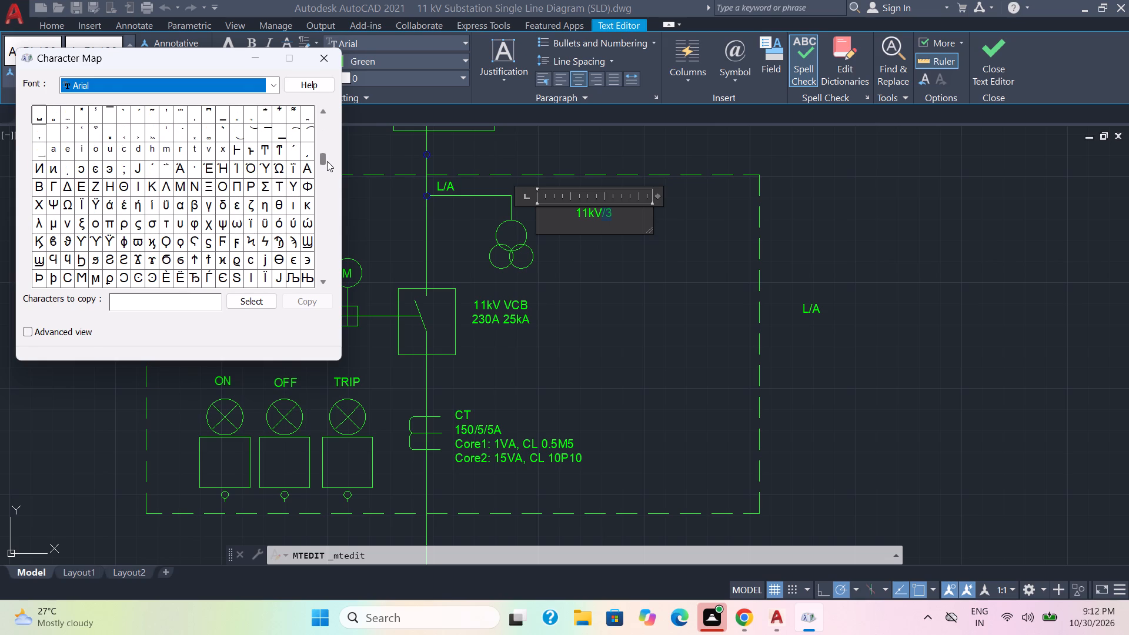
drag(327, 161, 327, 165)
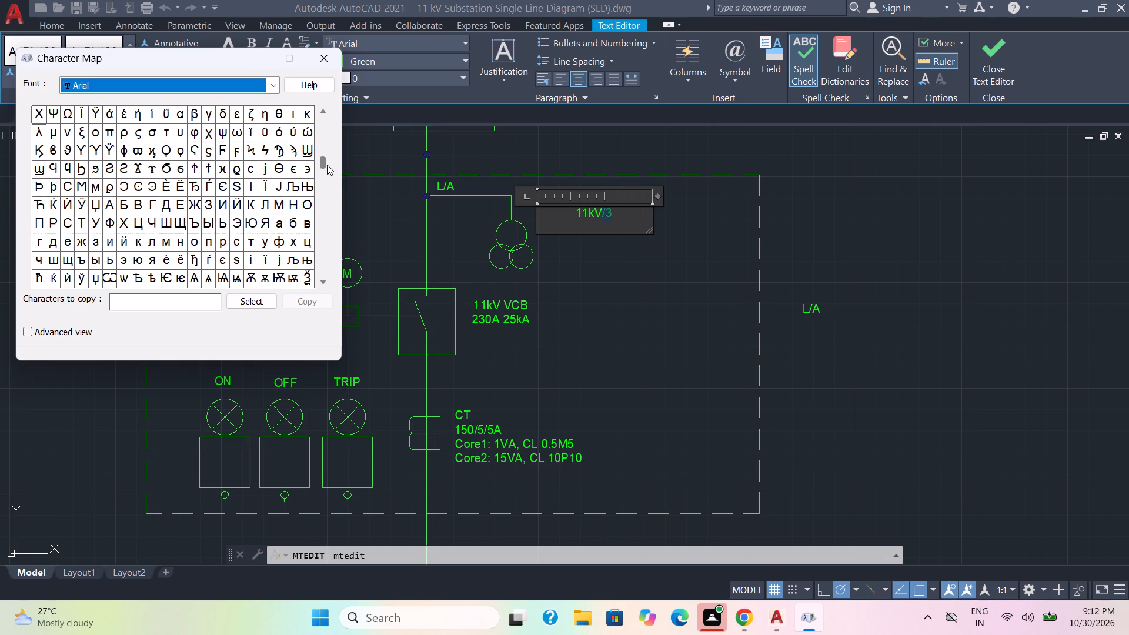
drag(327, 165, 329, 183)
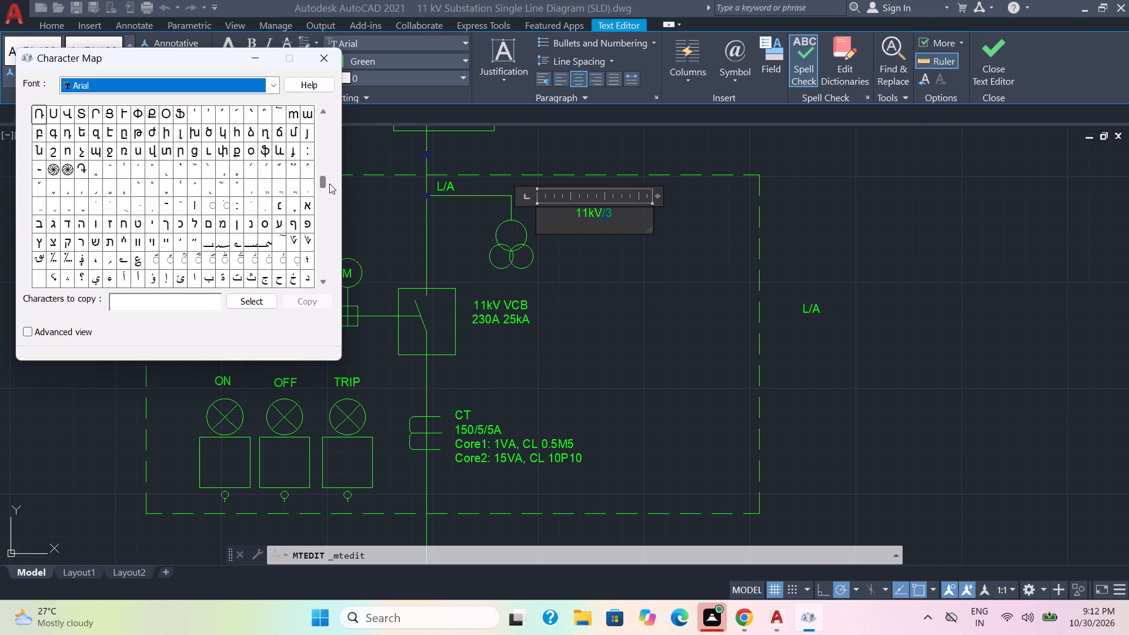
drag(329, 183, 330, 190)
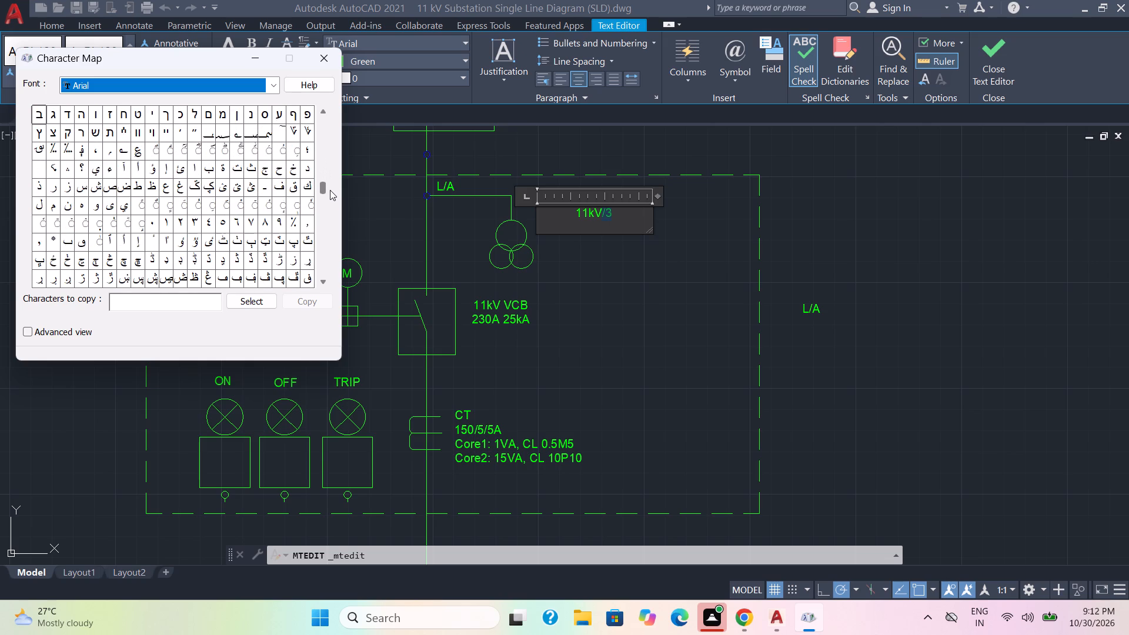
drag(330, 190, 330, 203)
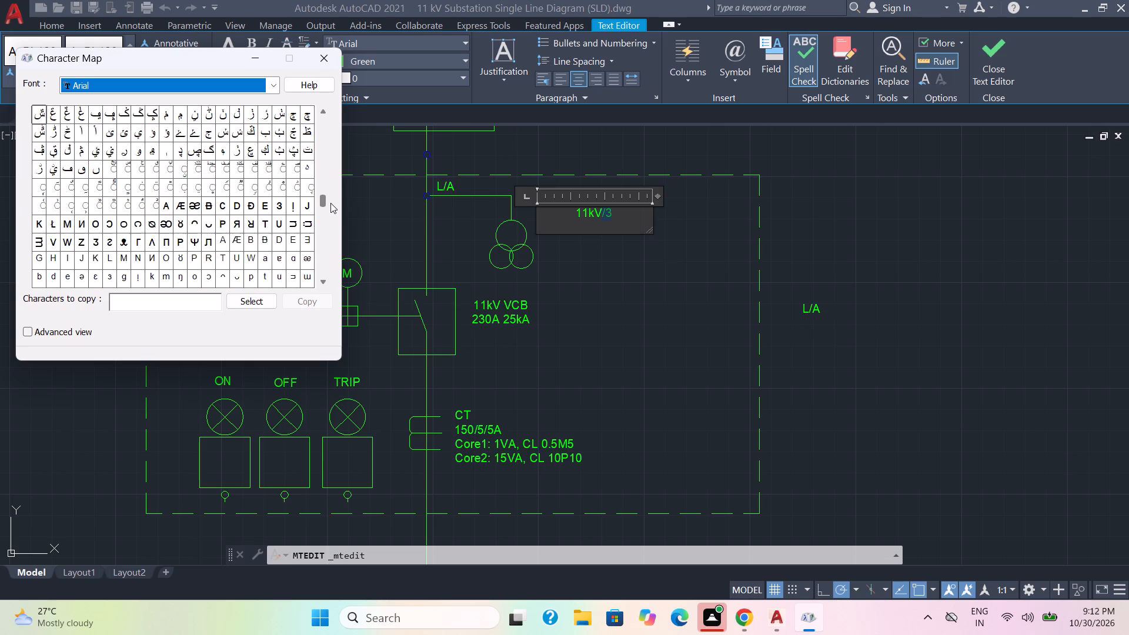
drag(330, 203, 331, 212)
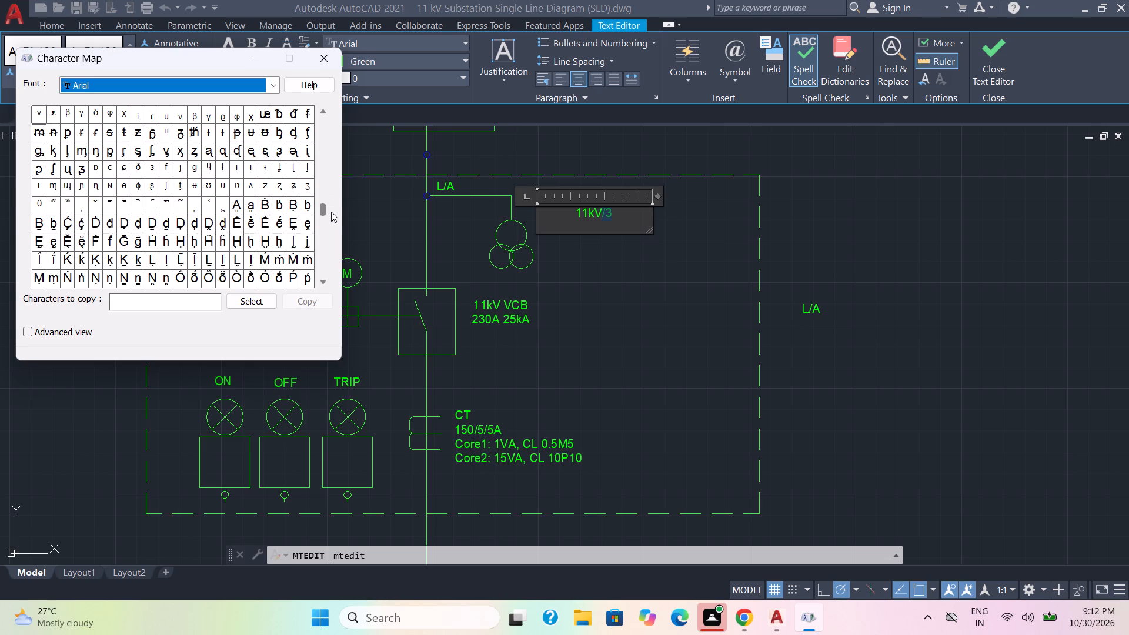
drag(331, 212, 330, 228)
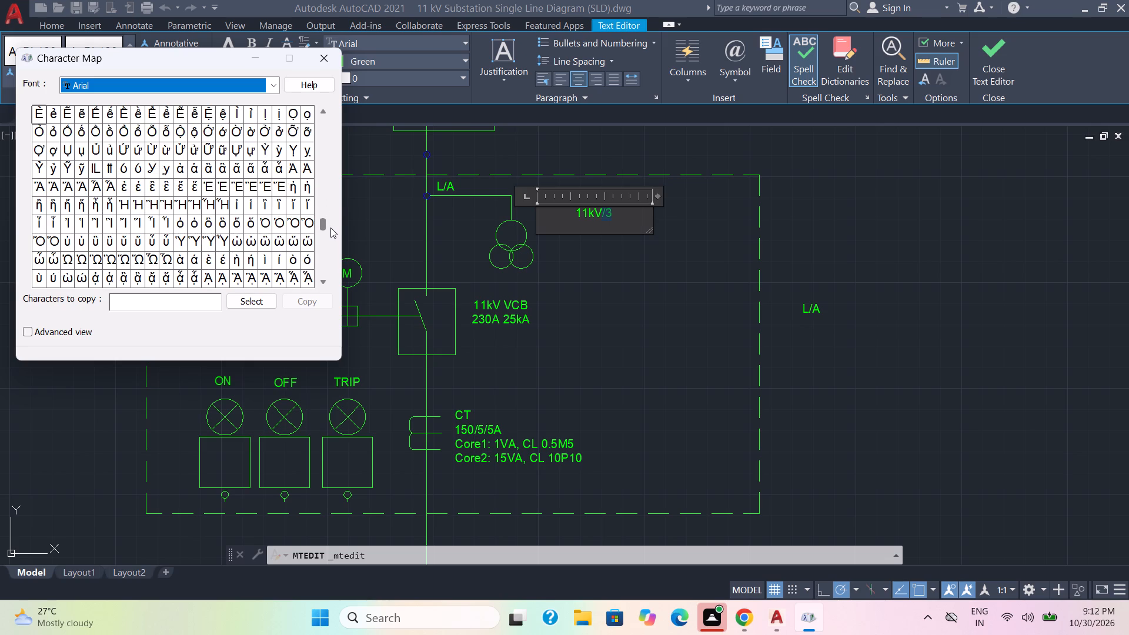
drag(330, 228, 330, 234)
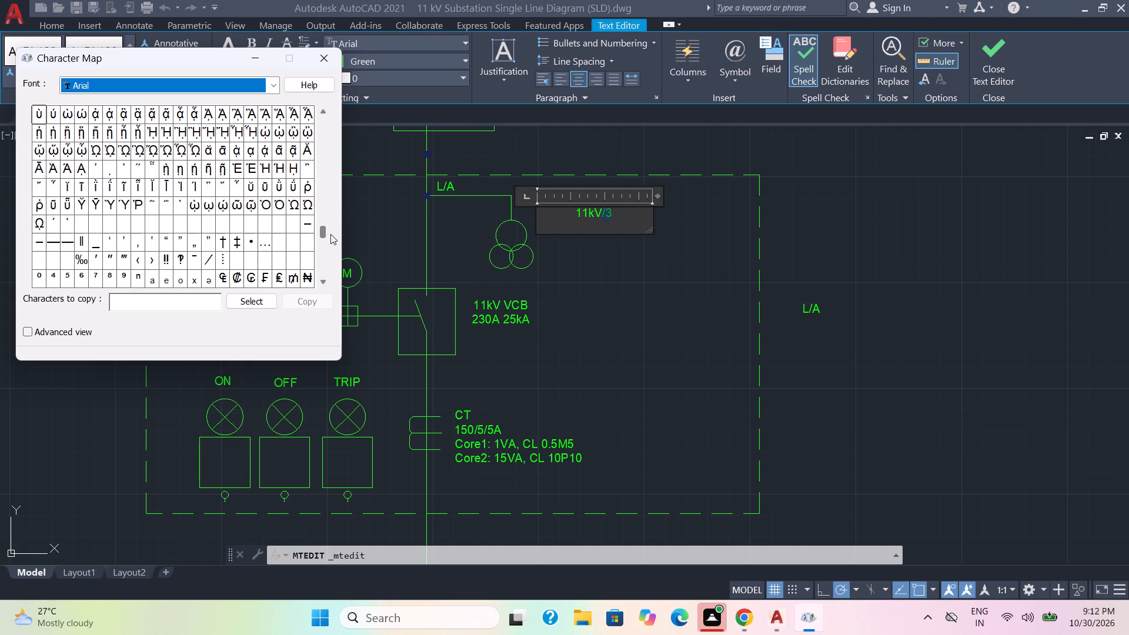
drag(330, 234, 330, 240)
click(294, 187)
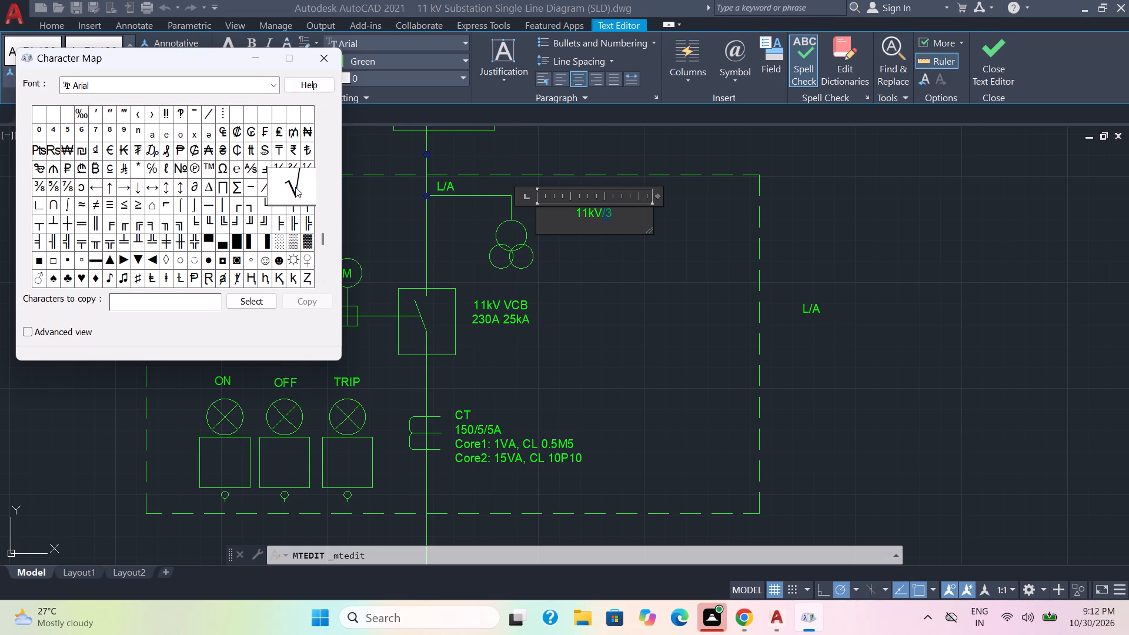
click(257, 300)
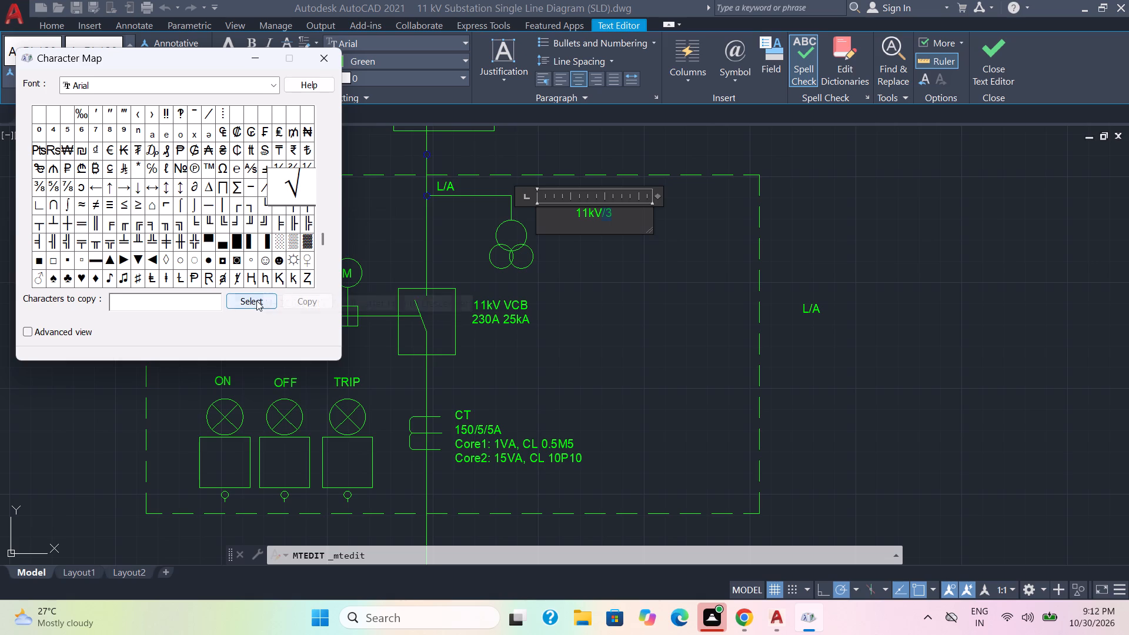
click(307, 301)
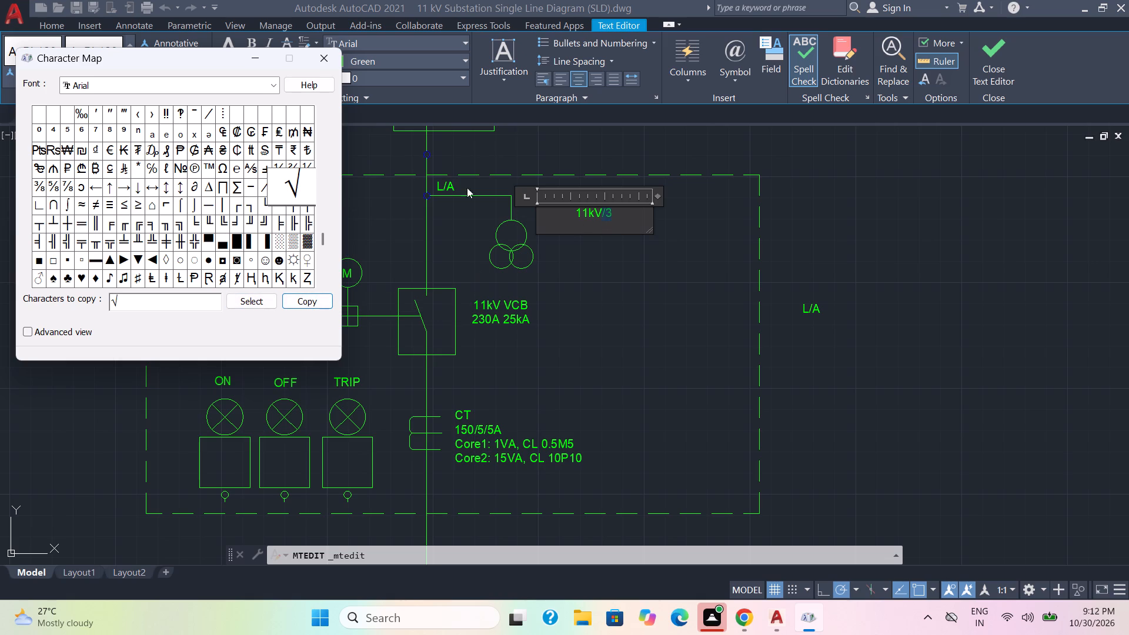
drag(128, 305, 102, 303)
drag(102, 303, 102, 303)
click(309, 300)
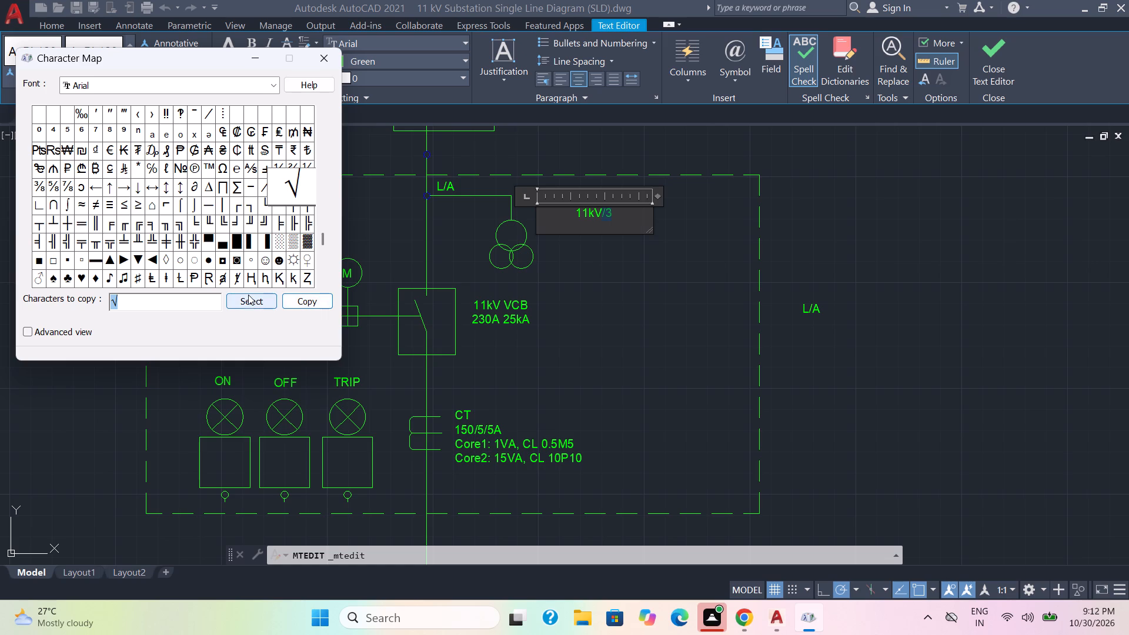
click(248, 299)
click(248, 299)
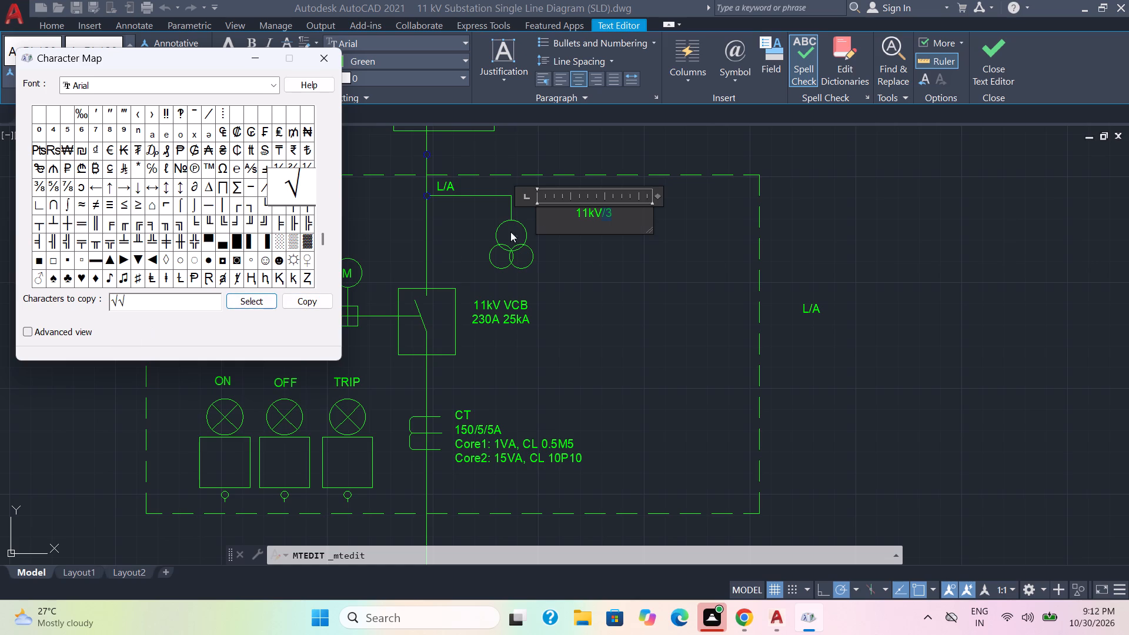
Paste the root symbol into the voltage transformer label and edit the text to read "11kV/√3".
click(620, 209)
click(612, 212)
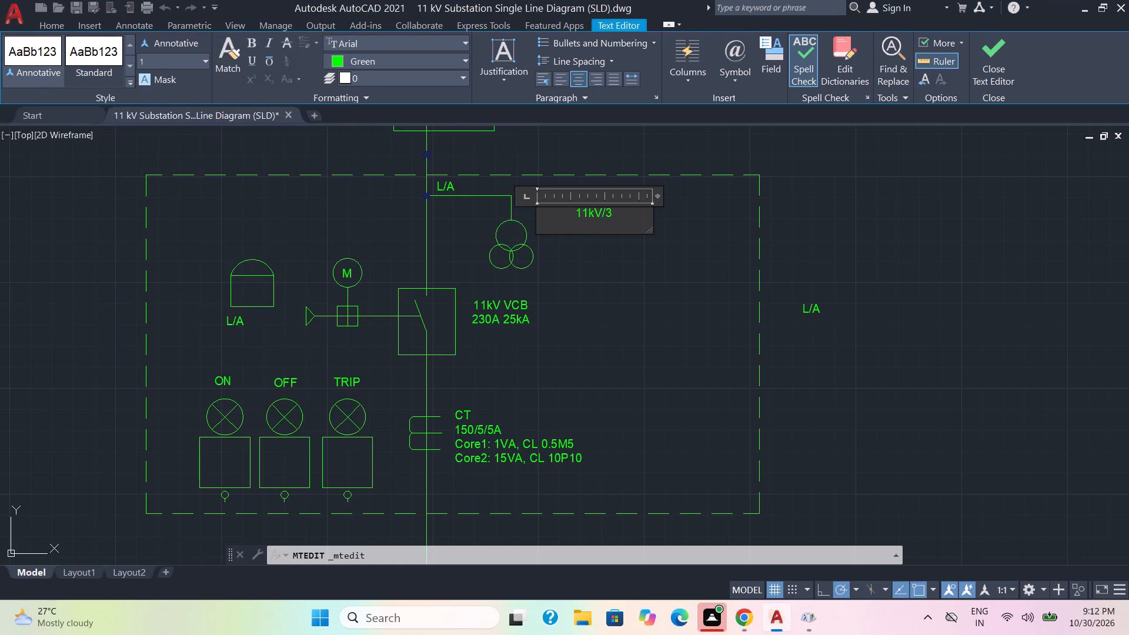
key(ctrl+v)
click(580, 215)
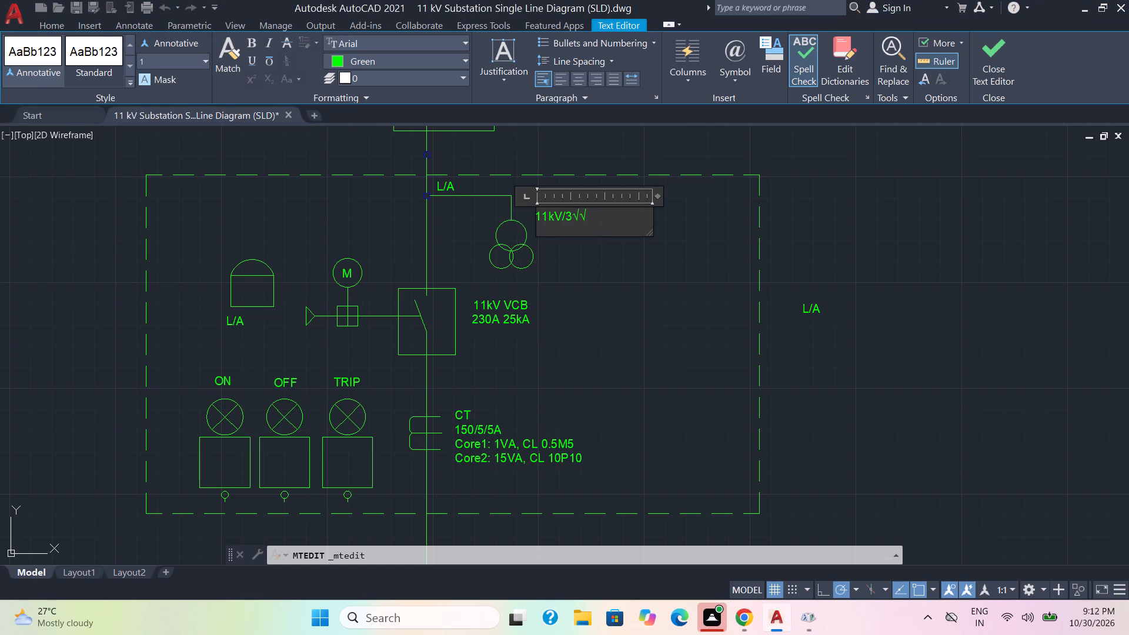
key(BackSpace)
key(BackSpace)
click(584, 215)
key(3)
key(BackSpace)
key(space)
key(BackSpace)
key(3)
key(BackSpace)
key(3)
Set the text height of the "3" in the voltage transformer label "11kV/√3" to 1.
drag(580, 218, 572, 219)
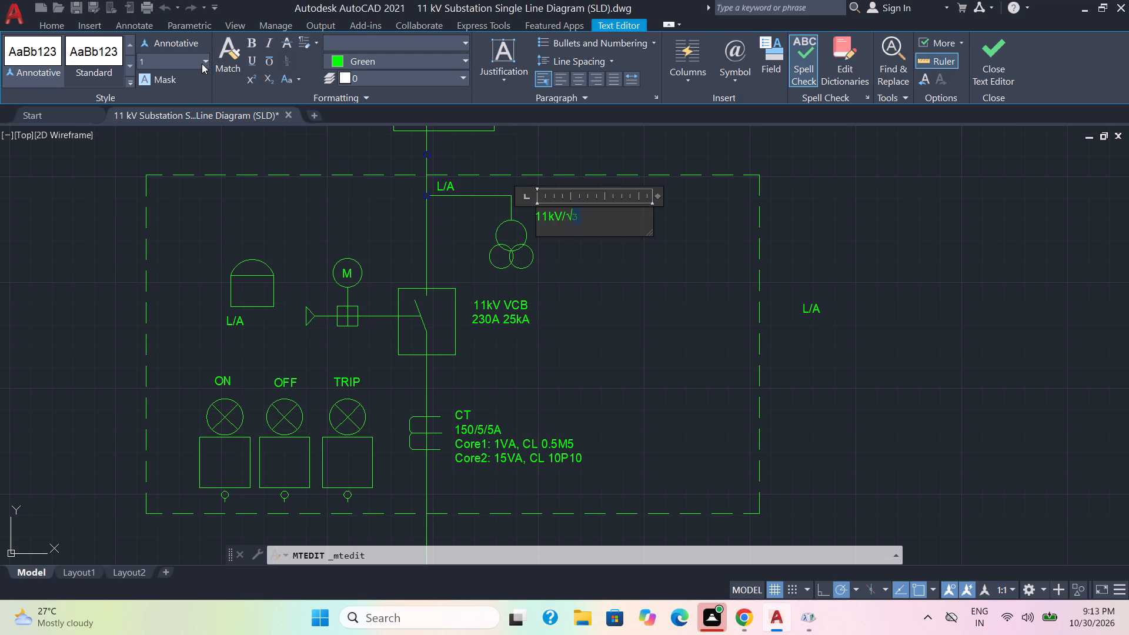
drag(167, 55, 119, 58)
key(2)
key(Return)
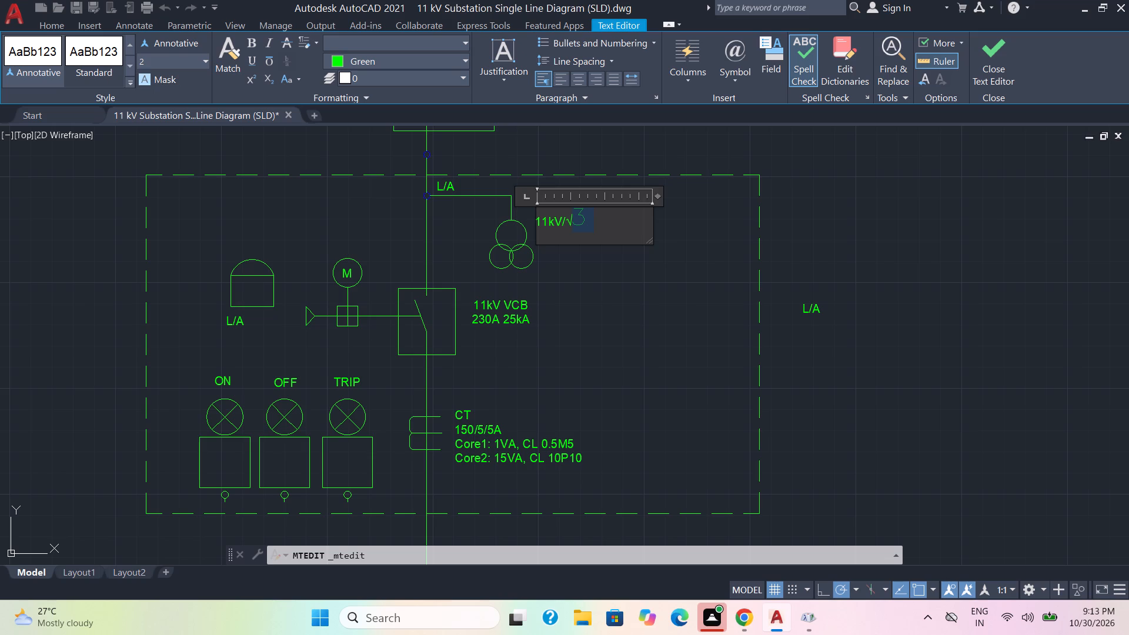
drag(163, 62, 141, 66)
key(1)
key(Return)
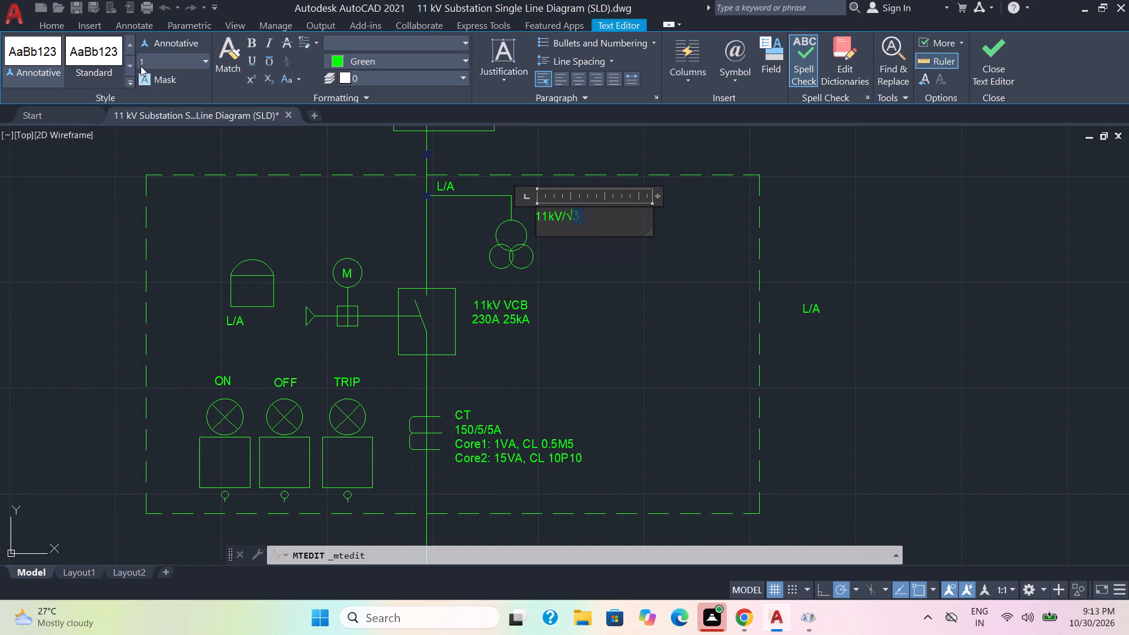
click(619, 251)
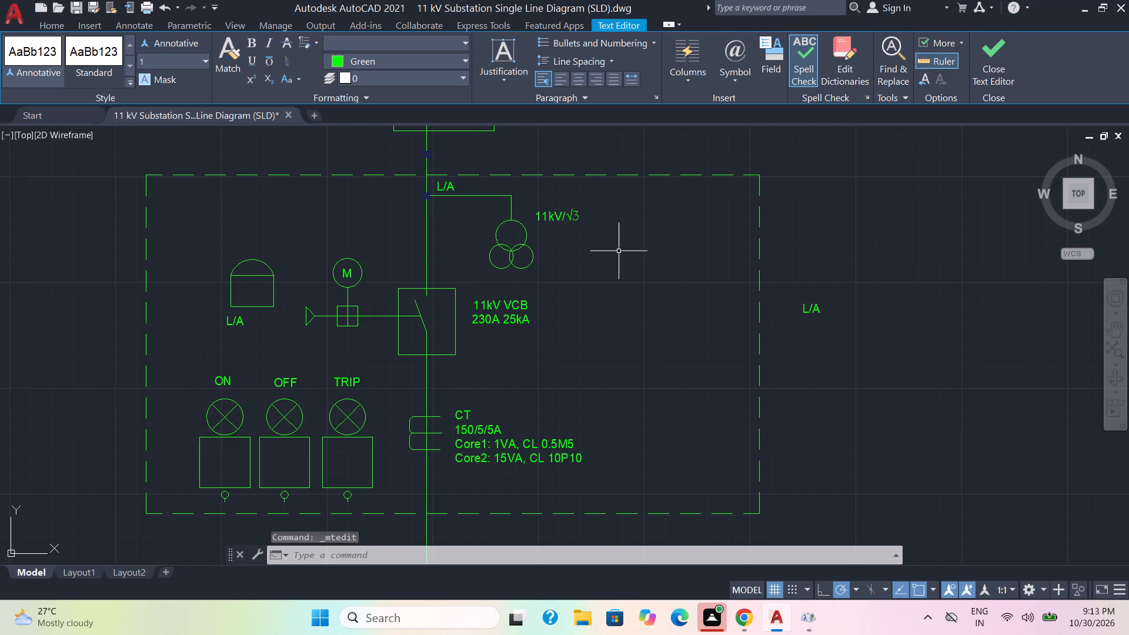
Stack the voltage transformer label "11kV/√3" as a fraction with 11kV over √3.
double_click(574, 218)
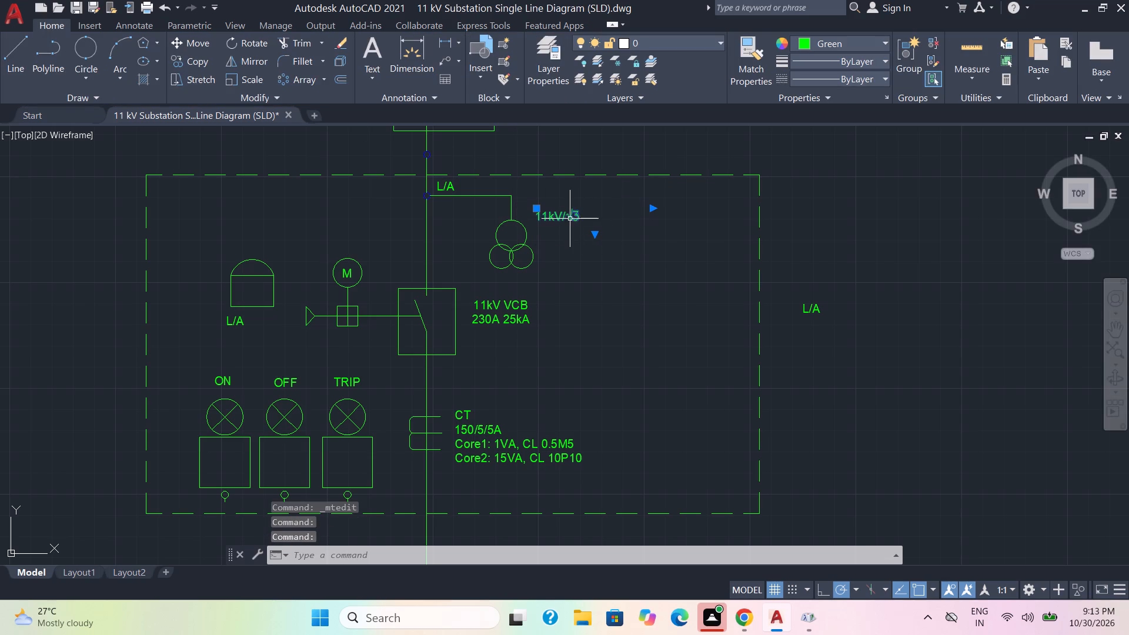
double_click(569, 217)
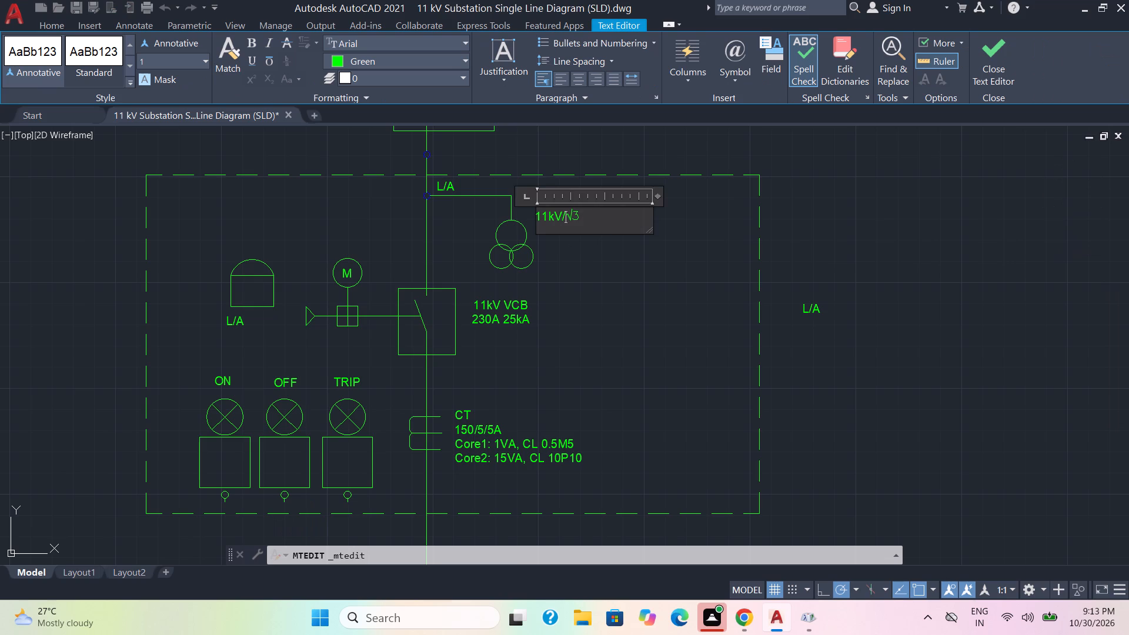
click(583, 216)
key(space)
drag(577, 214, 529, 216)
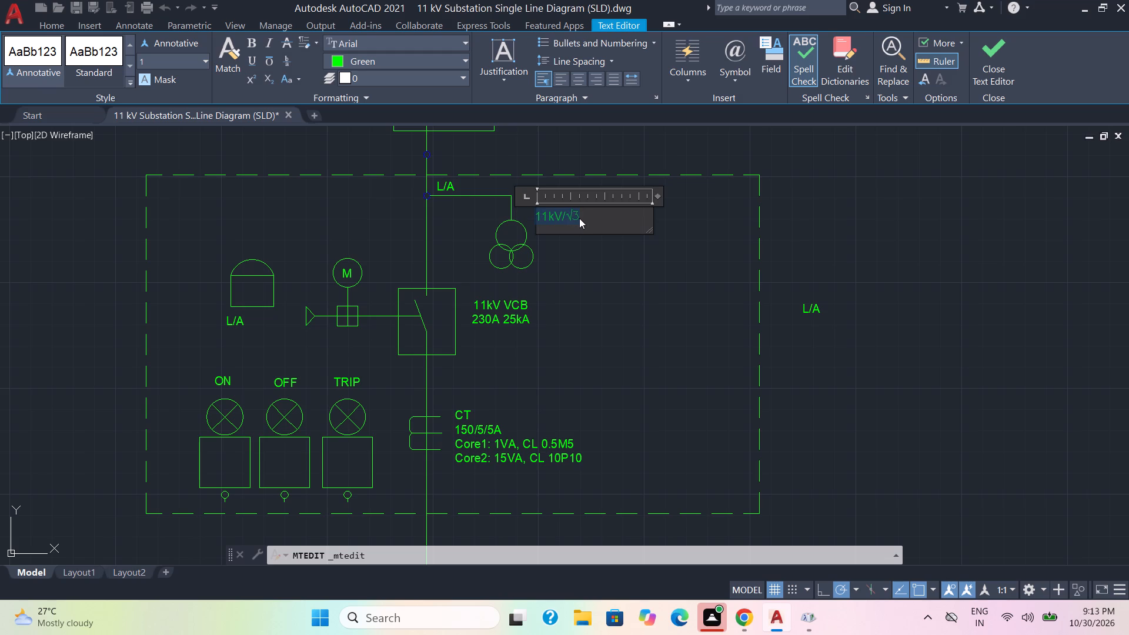
click(290, 63)
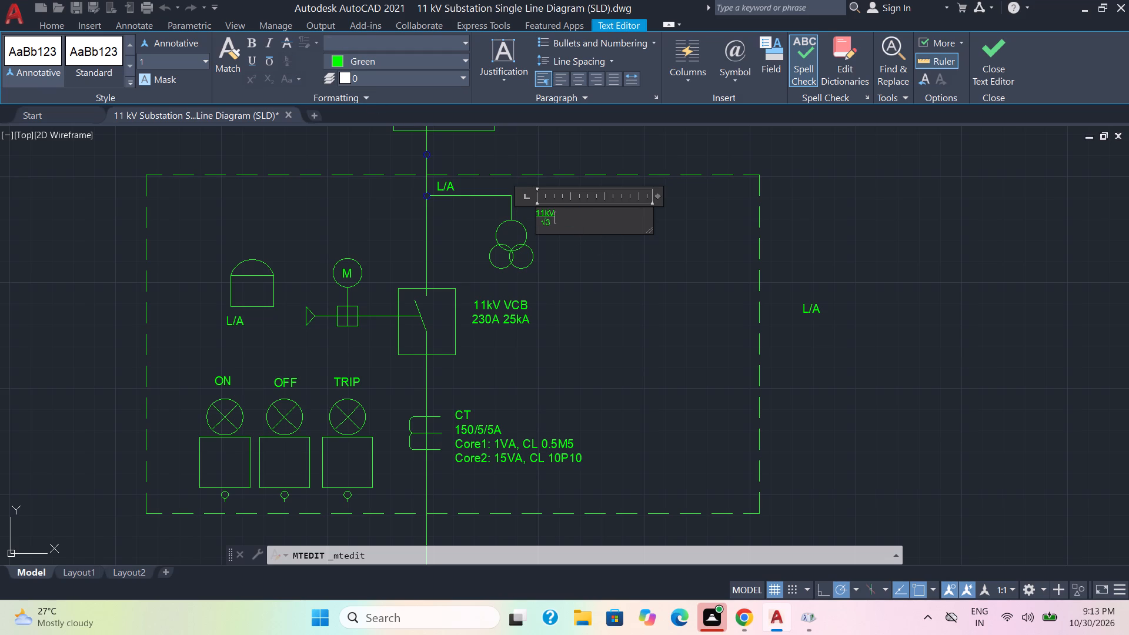
Add a slash after the stacked 11kV over √3 fraction and paste a copy of the fraction behind it.
key(space)
key(slash)
drag(557, 225, 527, 208)
key(ctrl+c)
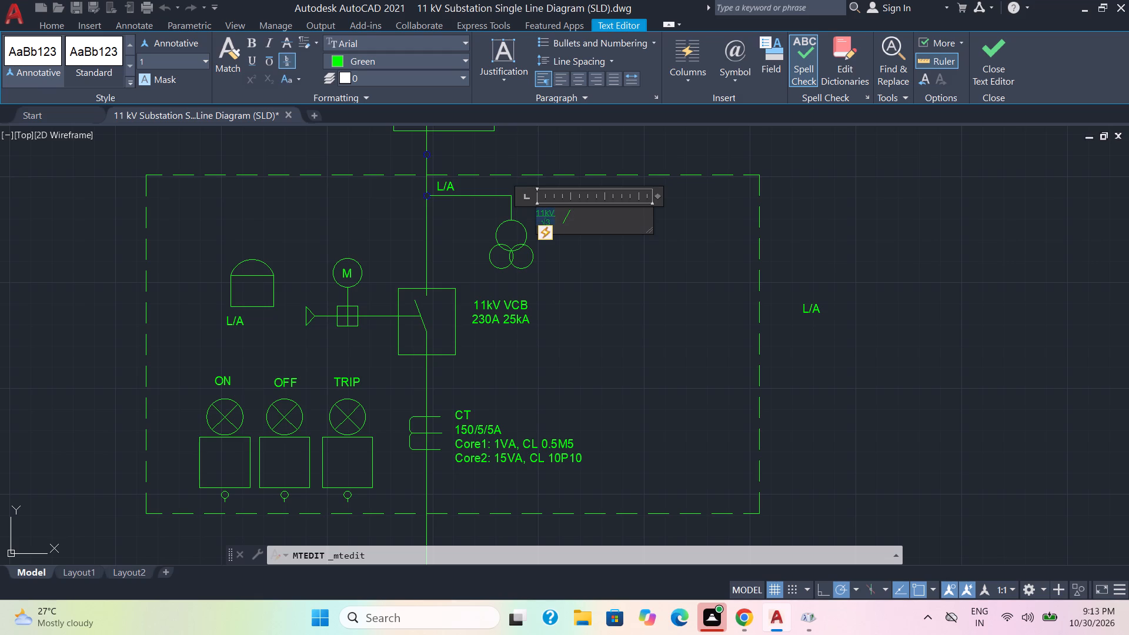
click(591, 219)
key(ctrl+v)
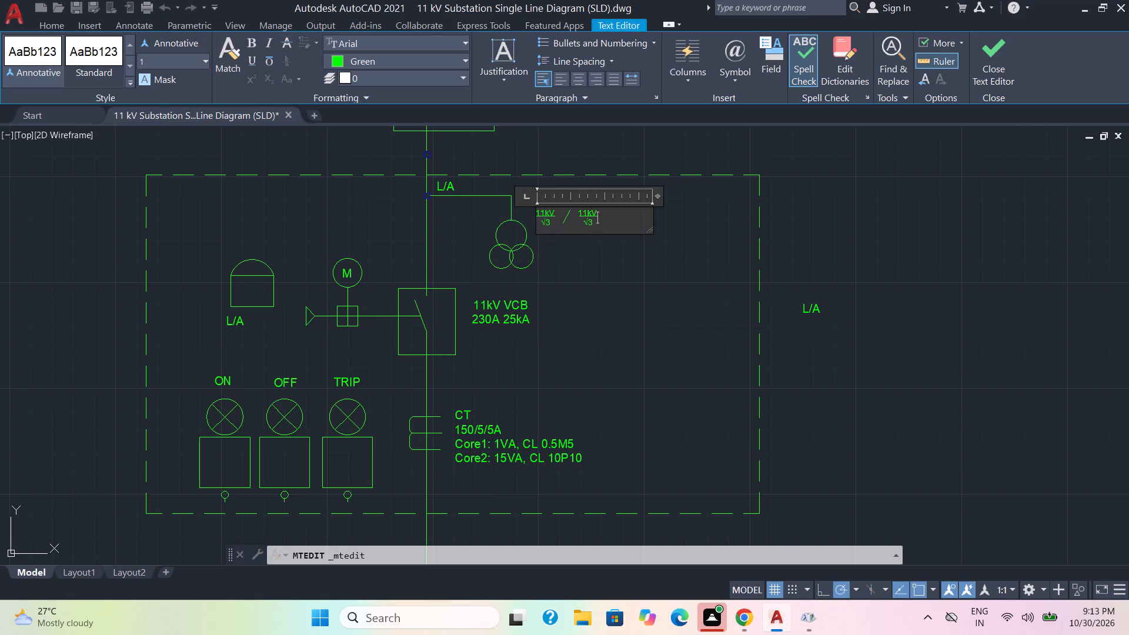
Change the upper text of the second stacked fraction in the voltage transformer label to "110V".
scroll(584, 212, up, 2)
click(584, 212)
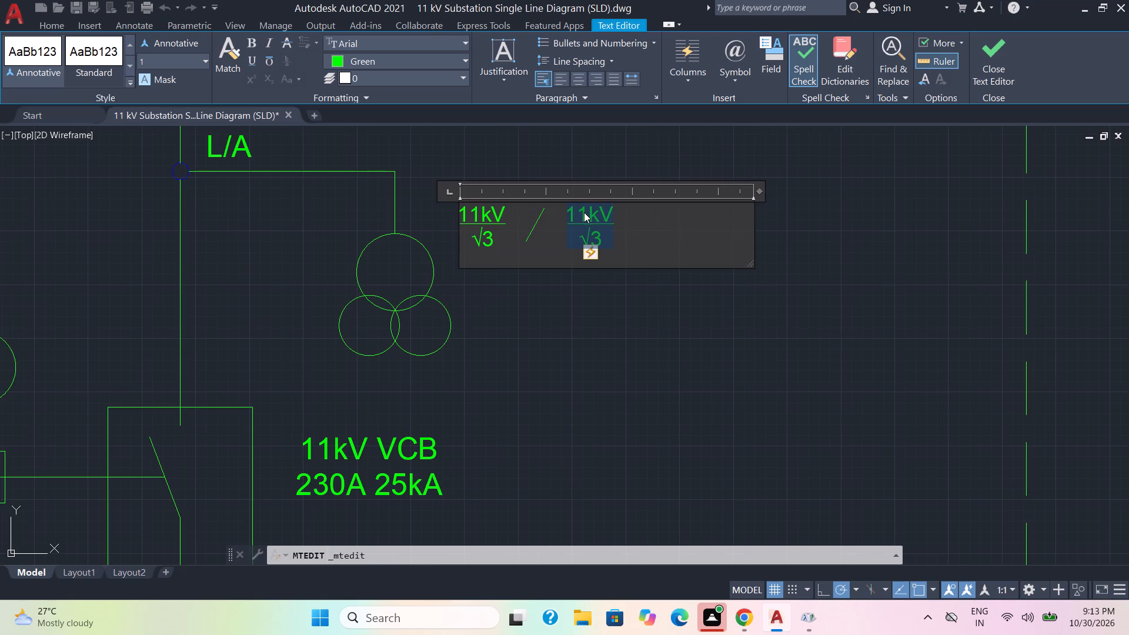
click(586, 213)
double_click(591, 218)
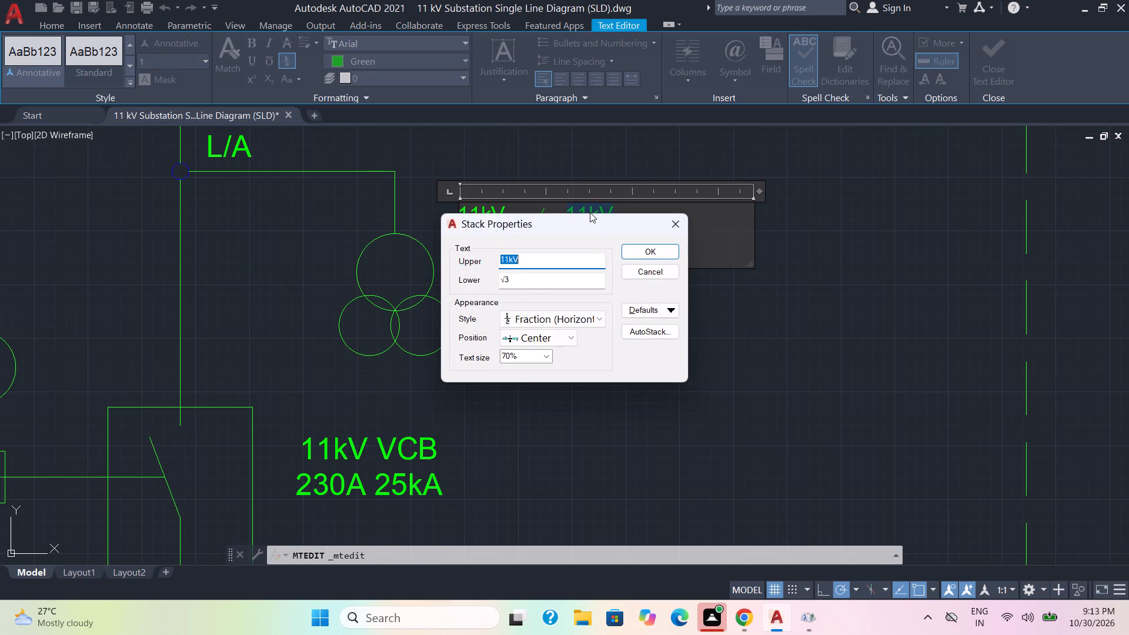
click(673, 226)
click(590, 215)
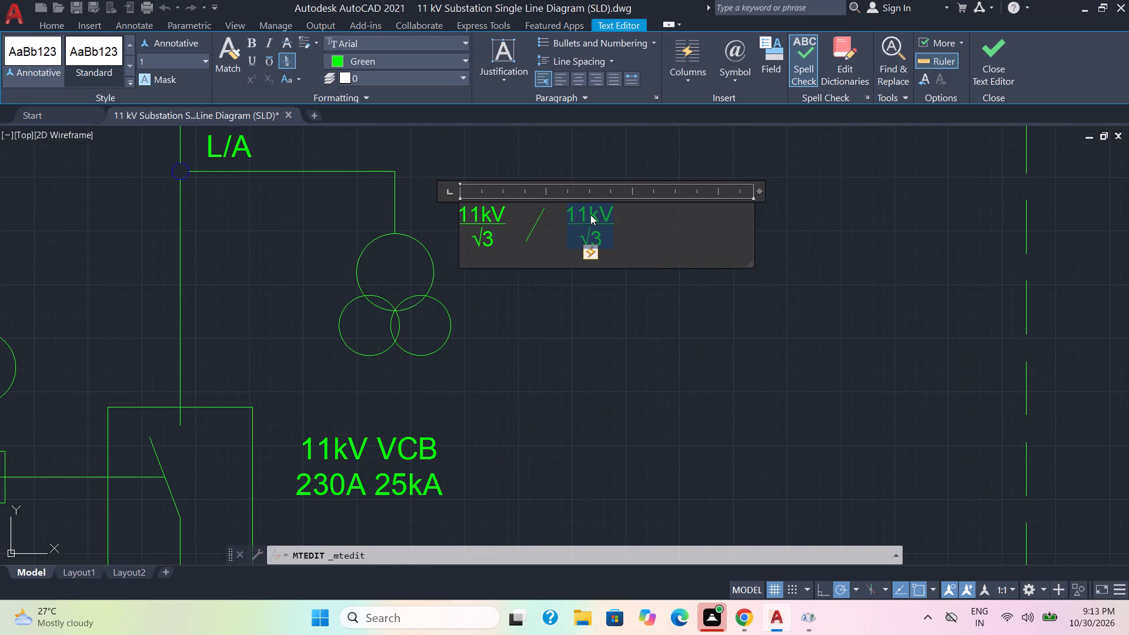
double_click(590, 215)
click(509, 260)
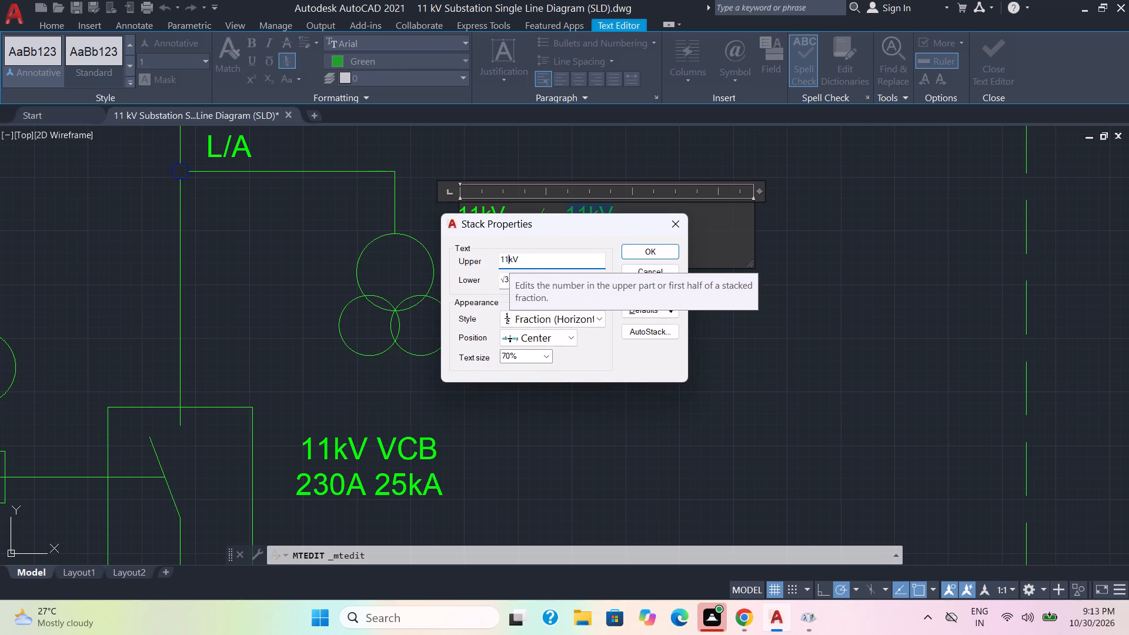
key(0)
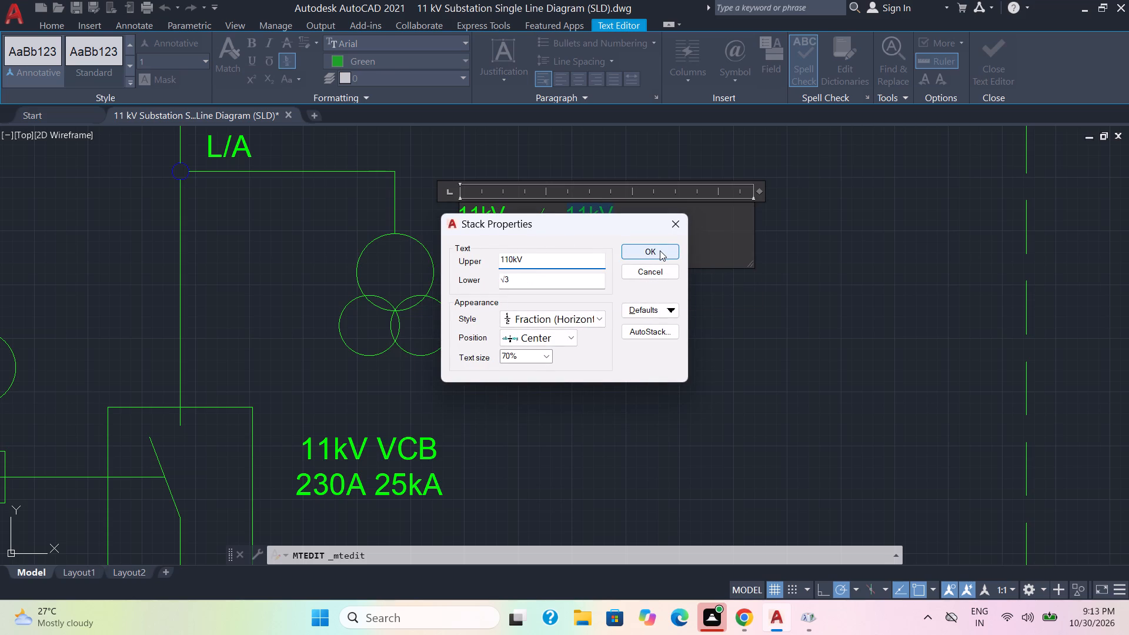
click(515, 258)
key(BackSpace)
click(644, 250)
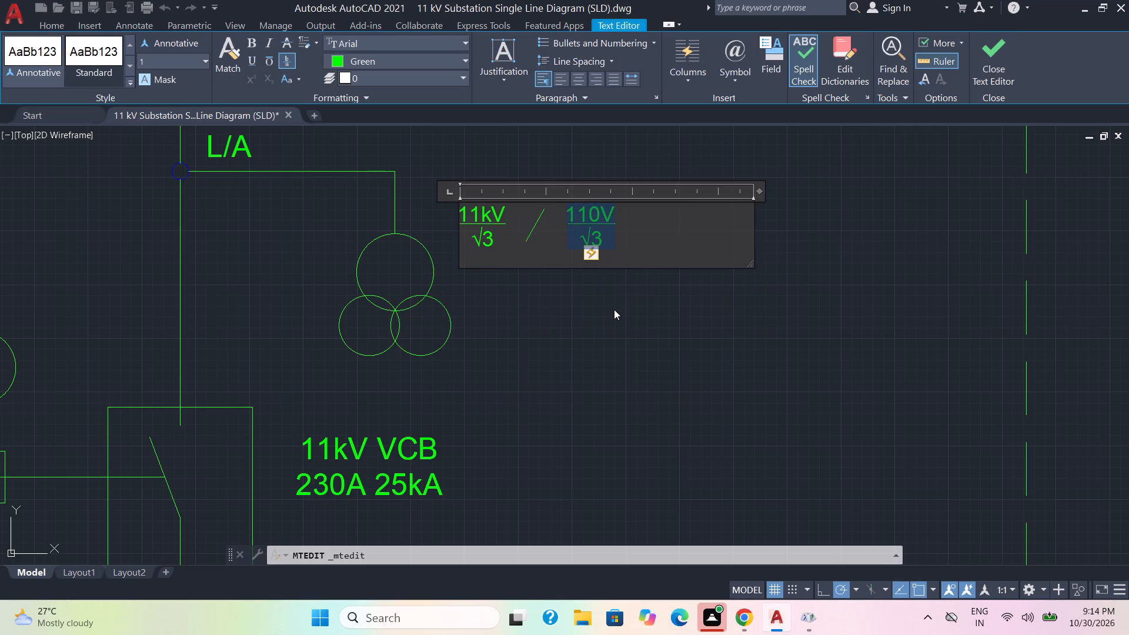
Add the line "Core: 50VA, CL 0.5" to the voltage transformer label and enlarge the text box to fit it below the fractions.
click(705, 238)
key(Return)
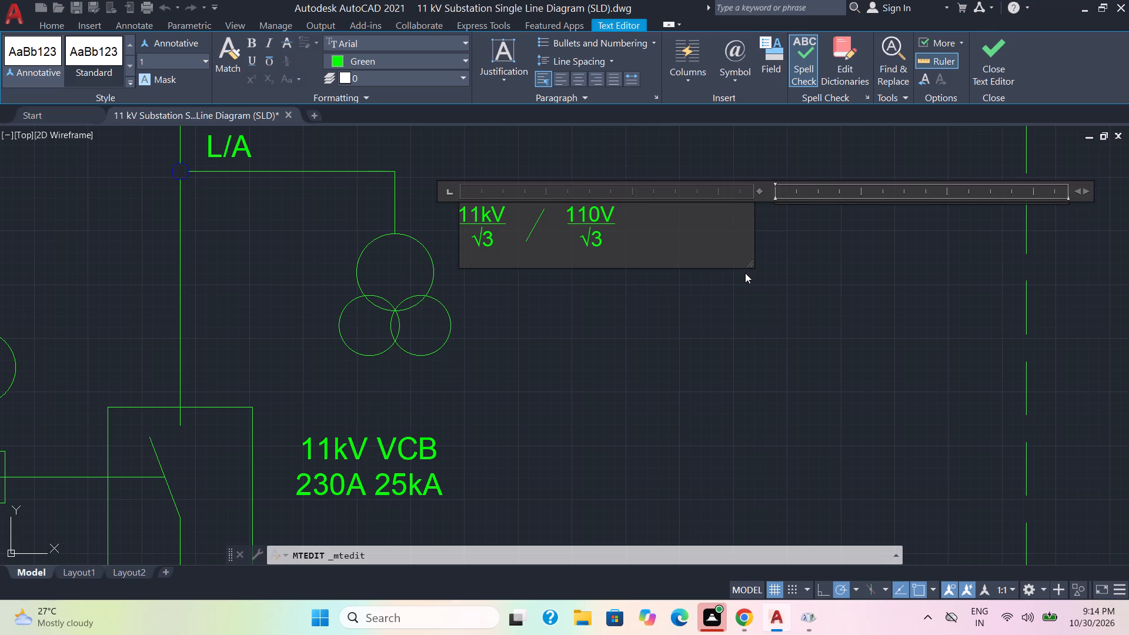
key(o)
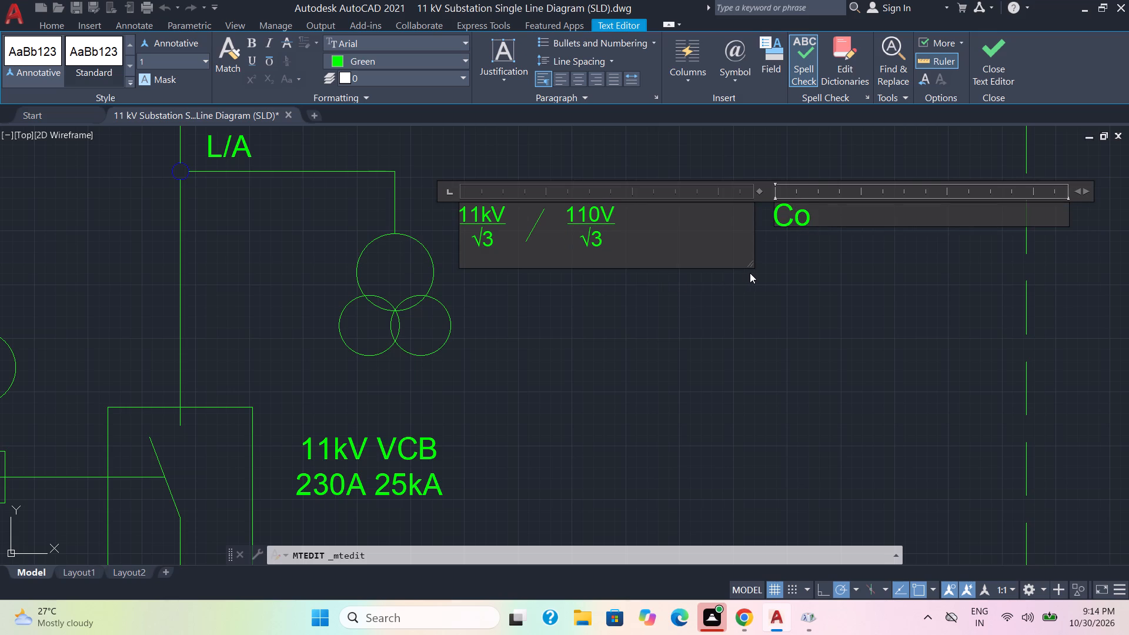
text(re)
key(shift+colon)
key(space)
text(5)
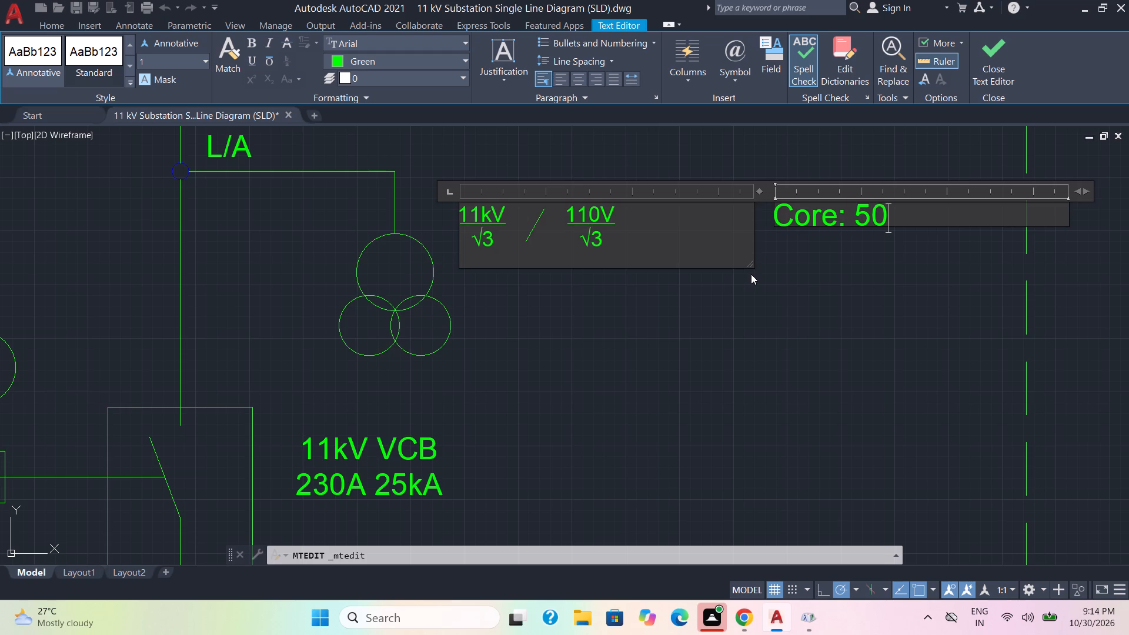
key(0)
text(VA)
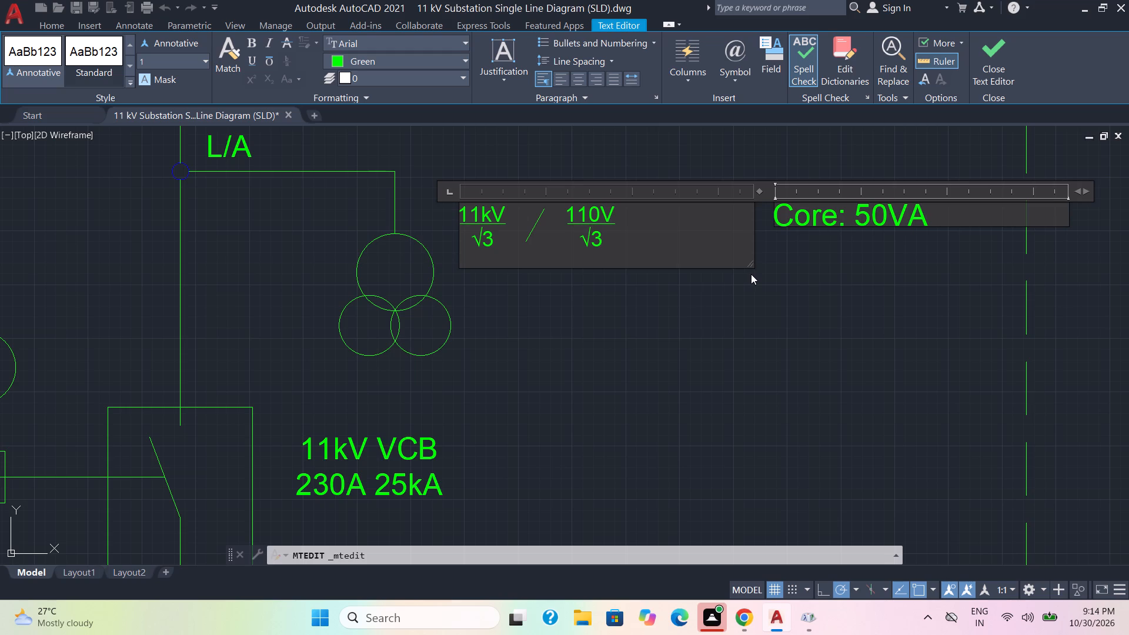
text(, CL)
key(space)
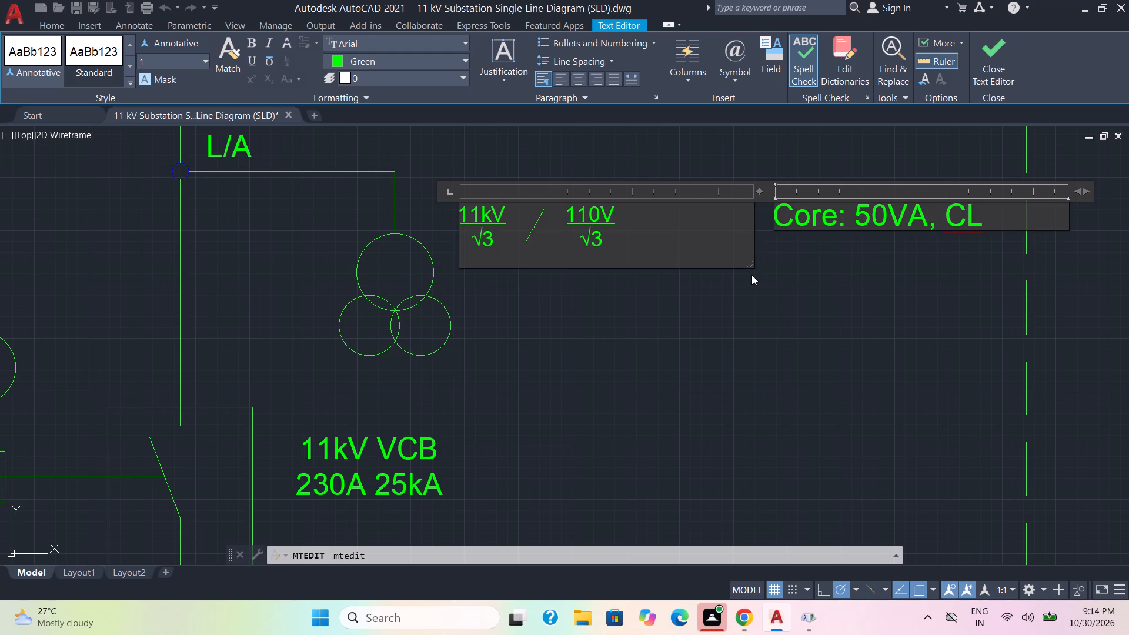
text(0.5)
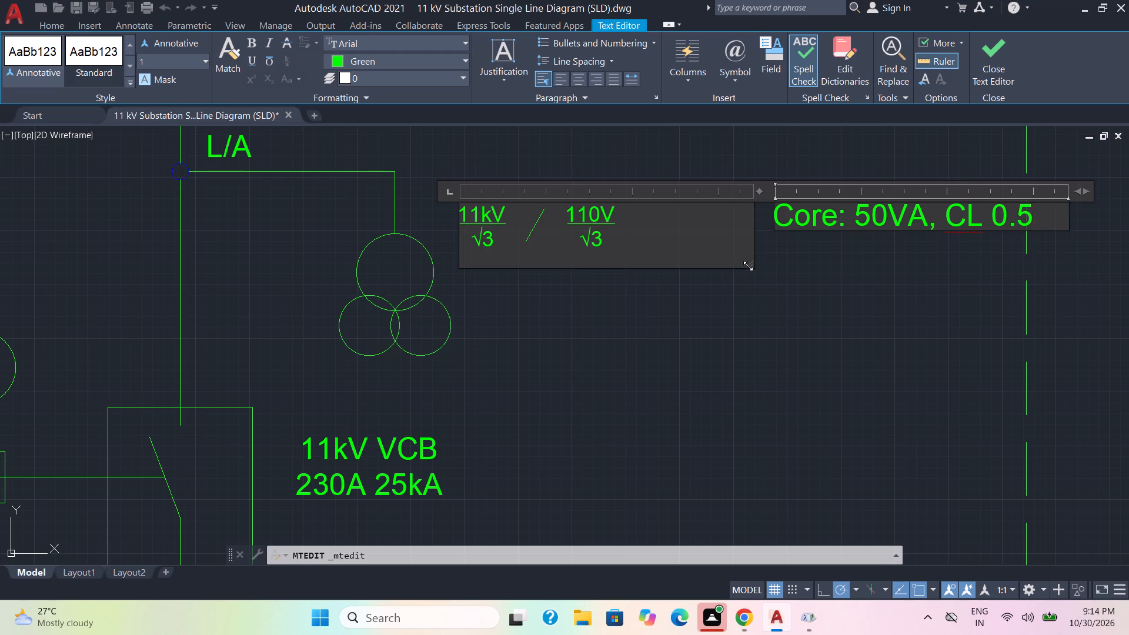
drag(750, 266, 754, 299)
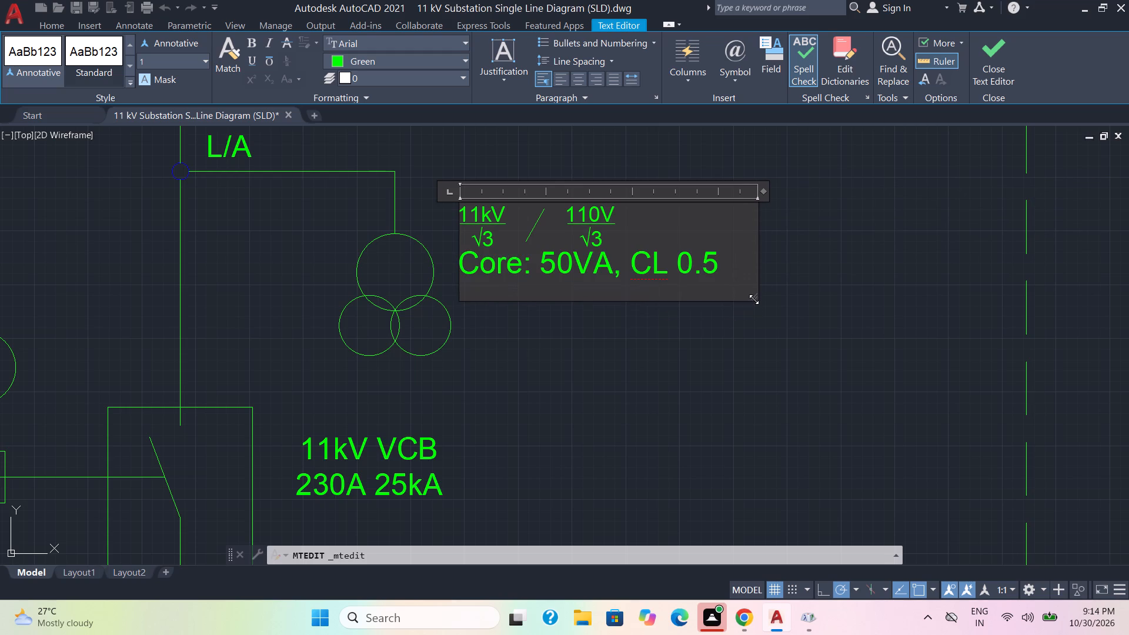
click(799, 315)
Replace the "L/A" text beside the dashed panel boundary with "Existing", "11kV HT" and "Switchgear Panel" on three lines.
scroll(712, 329, down, 2)
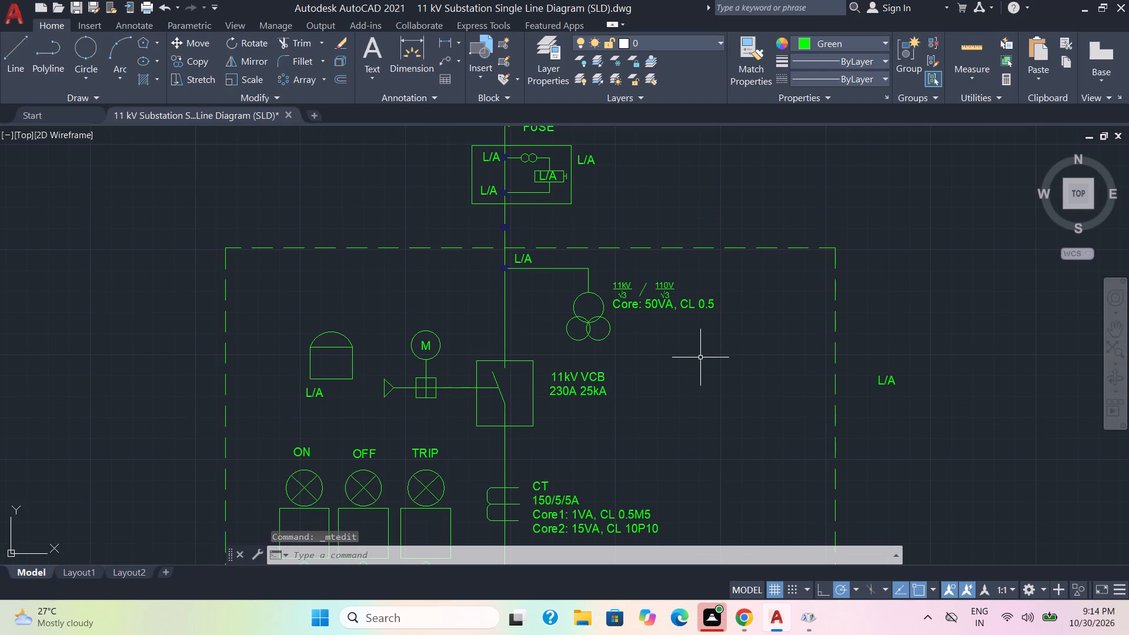
double_click(896, 382)
drag(901, 382, 815, 373)
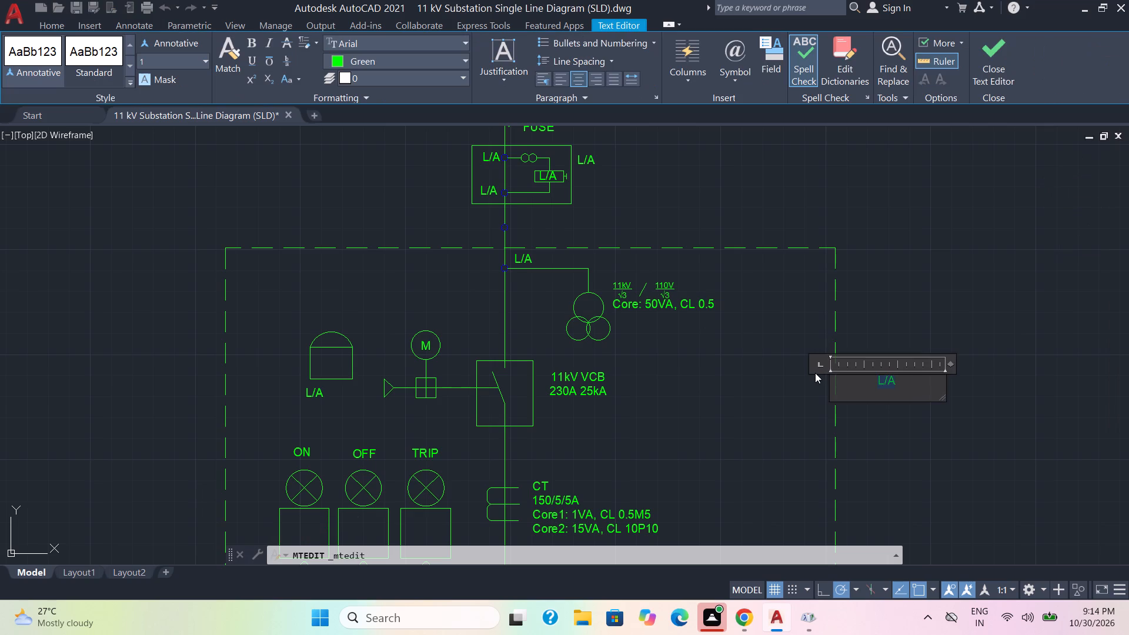
key(e)
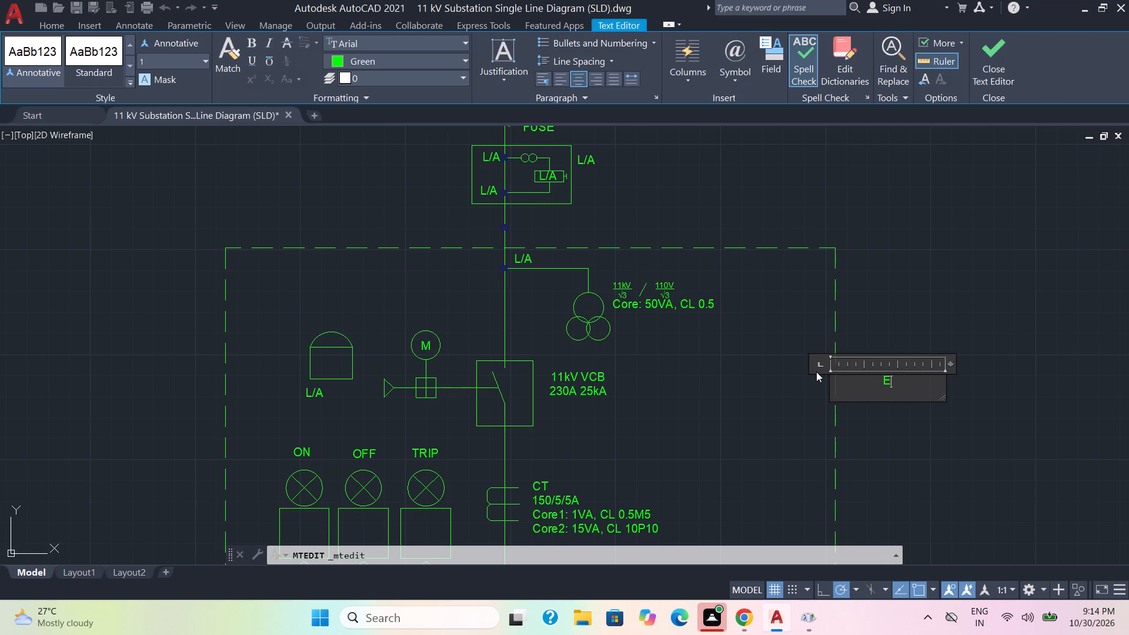
text(xisting)
key(Return)
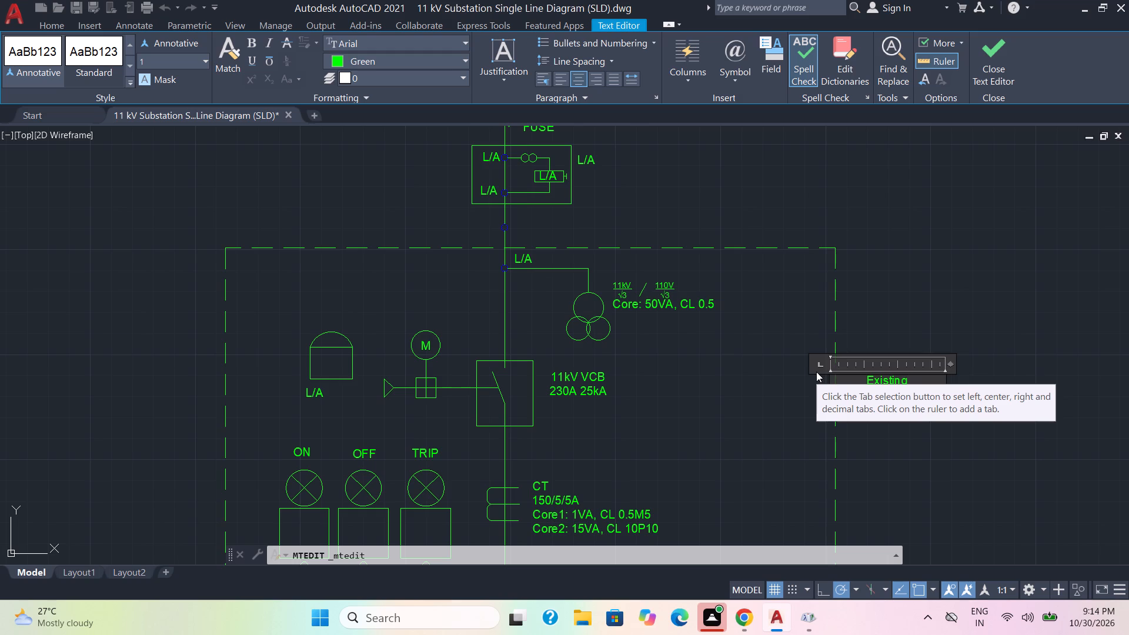
text(11)
key(k)
key(shift+v)
key(space)
text(HT)
key(Return)
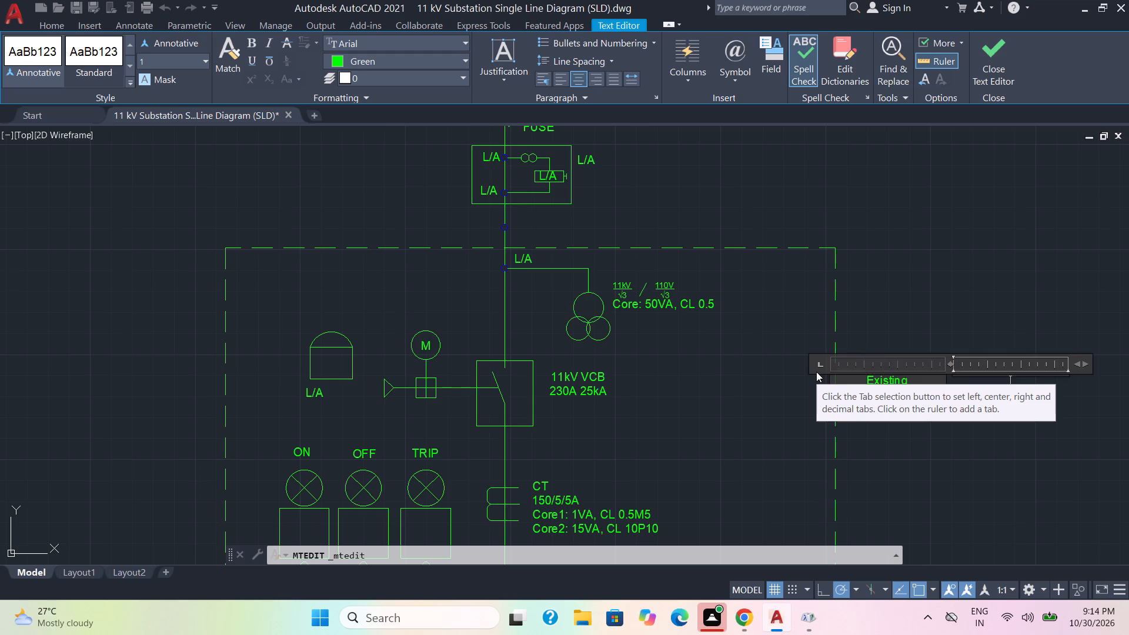
text(Swi)
text(tchgear)
key(space)
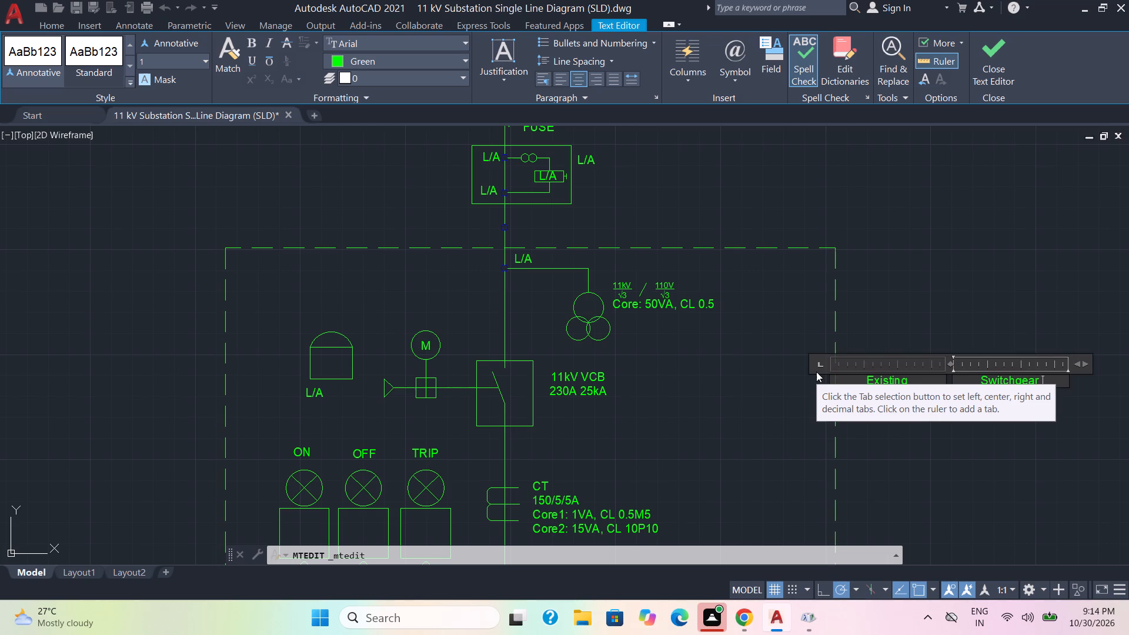
text(Panel)
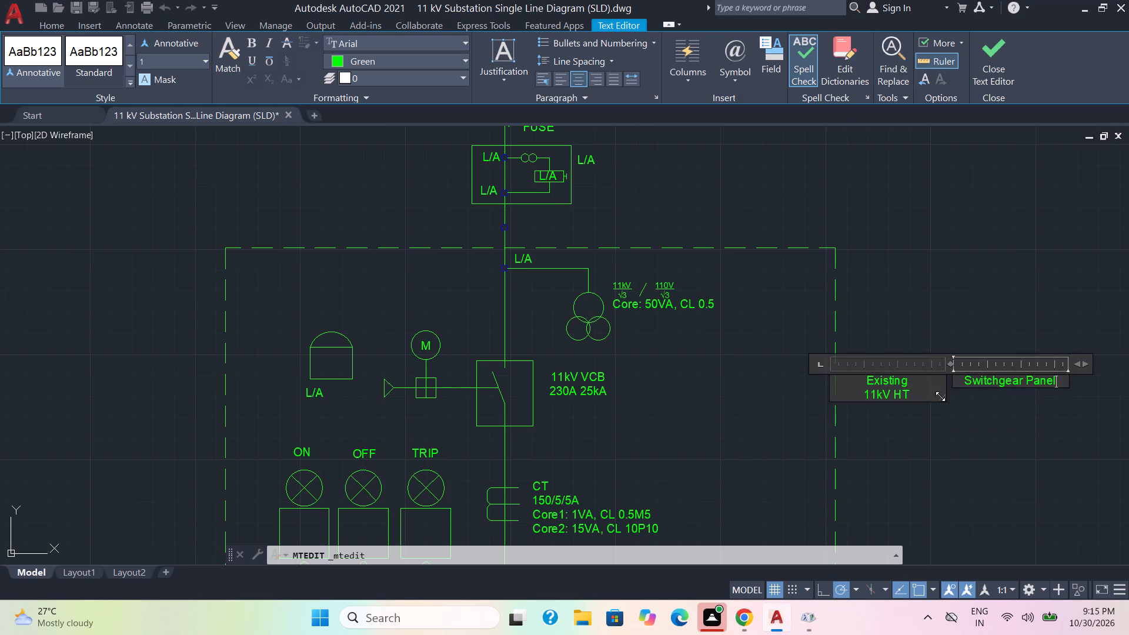
Enlarge the switchgear panel label's text box to hold all three lines in one column and left-align the text.
drag(940, 396, 950, 417)
drag(938, 412, 814, 377)
click(560, 79)
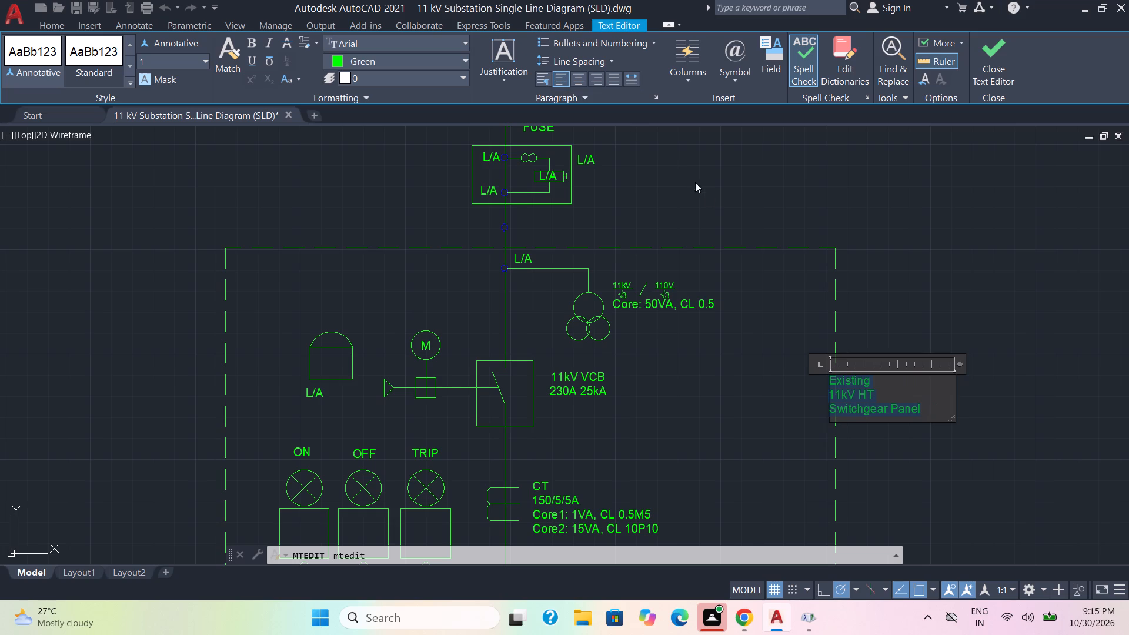
click(881, 306)
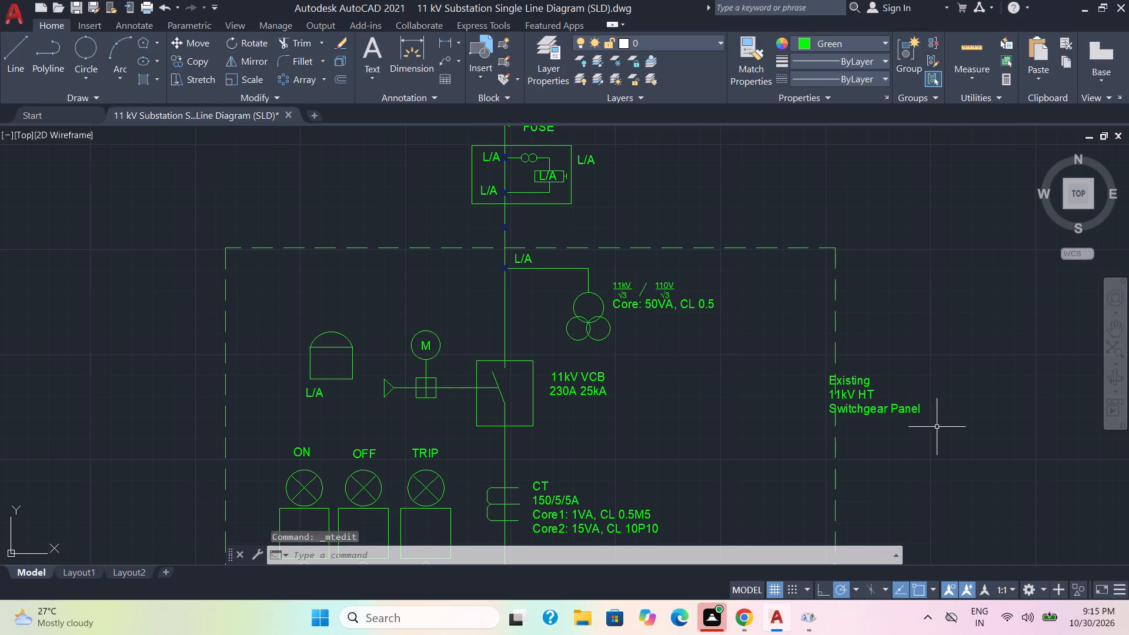
Move the "Existing 11kV HT Switchgear Panel" label outward, clear of the dashed panel boundary.
click(856, 407)
click(194, 41)
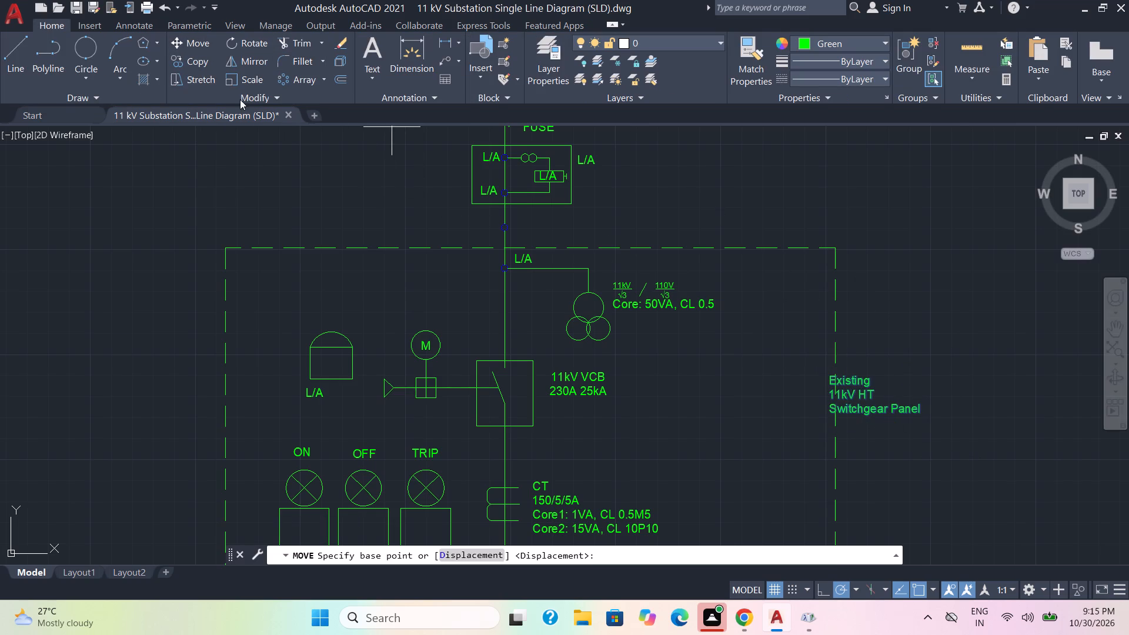
click(864, 388)
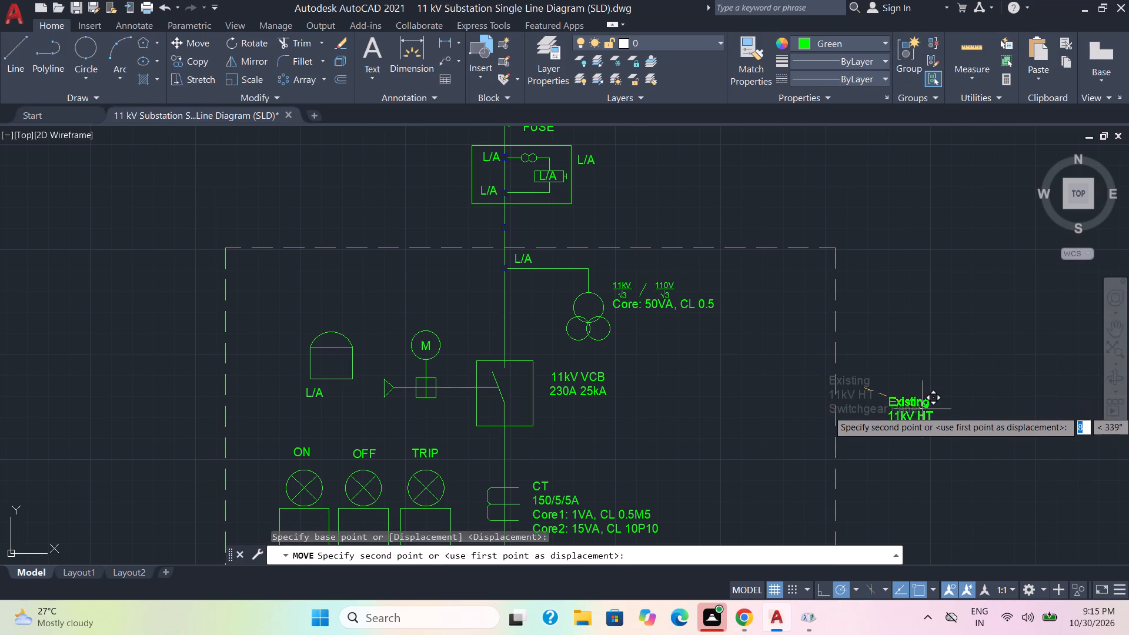
click(923, 415)
Replace the "L/A" text above the voltage transformer's branch line with "LINE PT".
scroll(761, 357, down, 1)
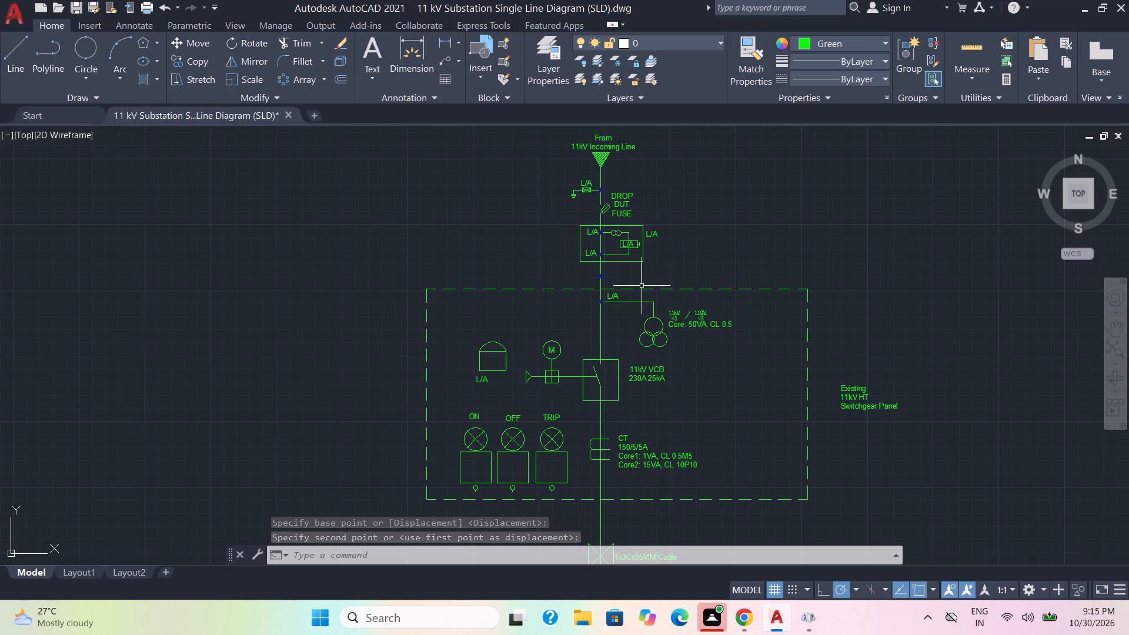
scroll(642, 289, up, 2)
double_click(571, 307)
drag(587, 308, 546, 313)
text(LIN)
key(e)
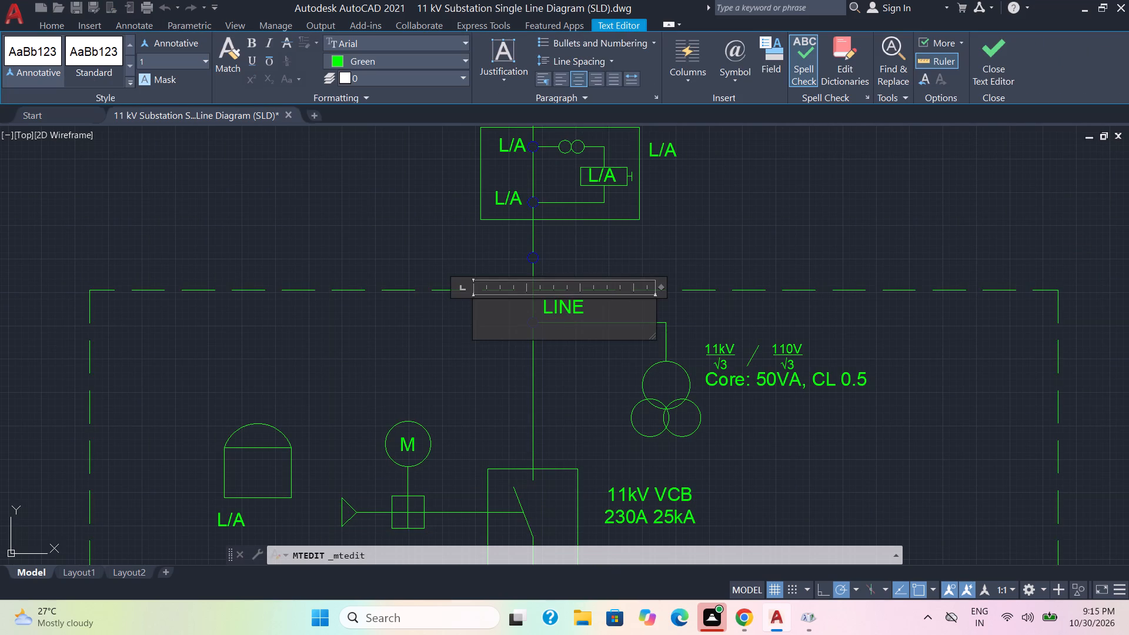
key(space)
key(p)
key(t)
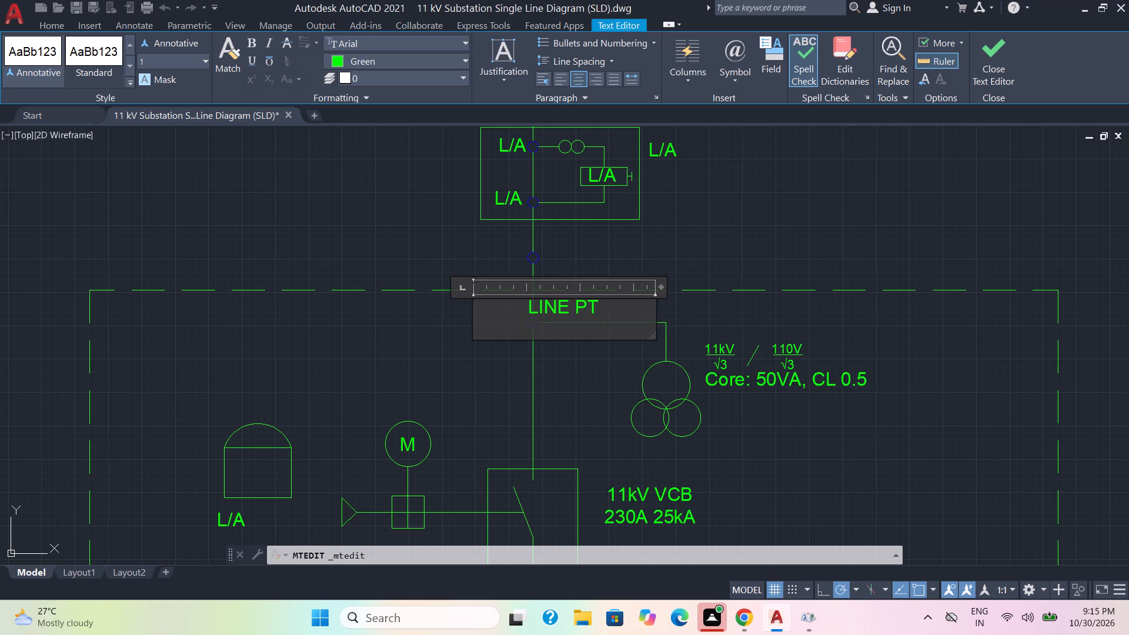
drag(785, 260, 787, 252)
Move the "LINE PT" label horizontally along the branch line, clear of the vertical feeder line.
click(586, 303)
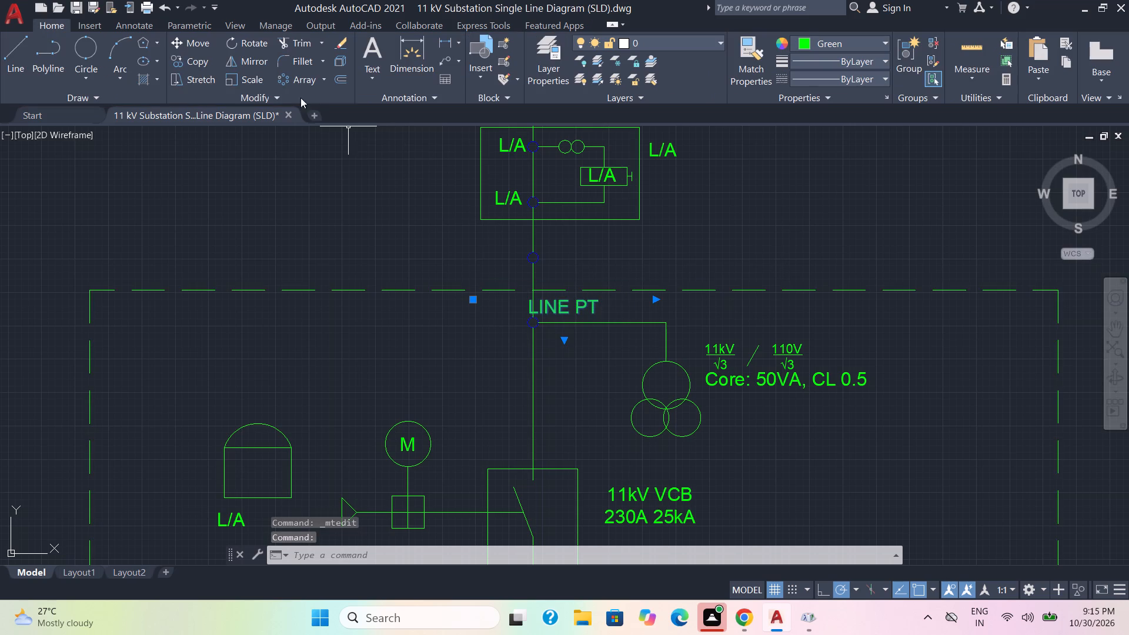
click(192, 42)
drag(577, 308, 604, 309)
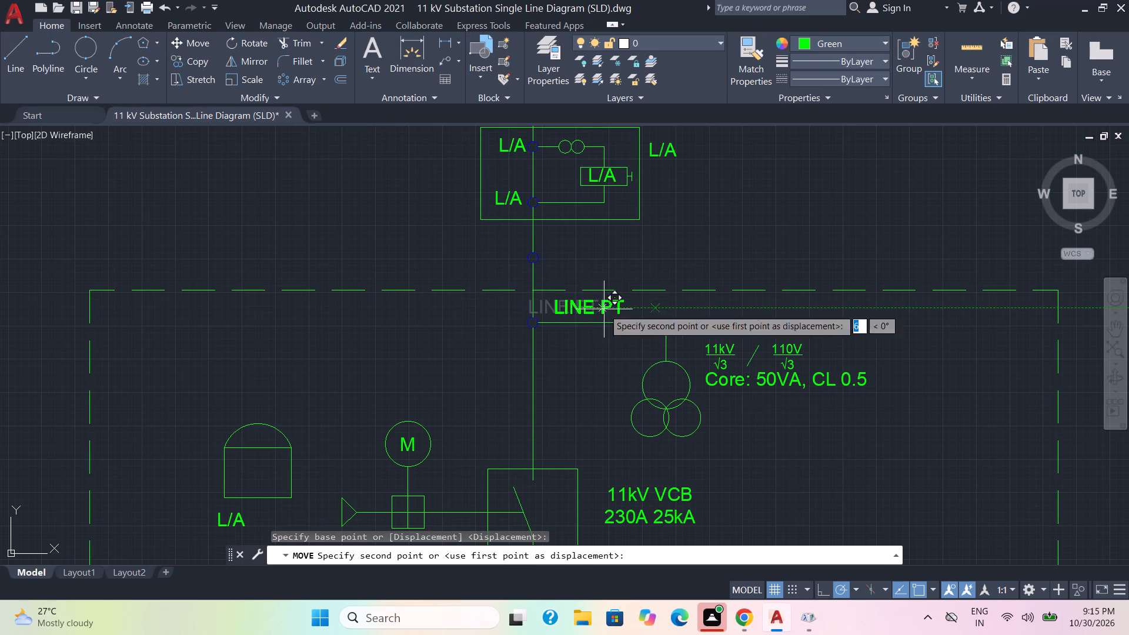
drag(604, 309, 607, 312)
click(609, 307)
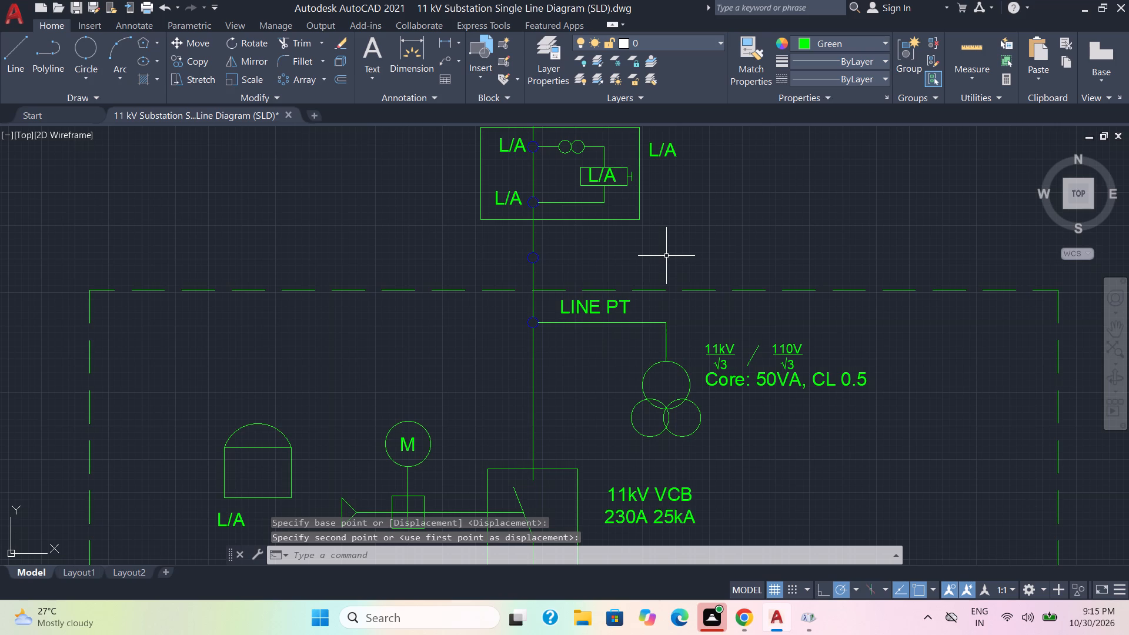
Replace the upper "L/A" text beside the feeder line in the metering box below the fuse with "PT".
middle_drag(666, 256, 638, 356)
scroll(504, 269, up, 1)
double_click(471, 237)
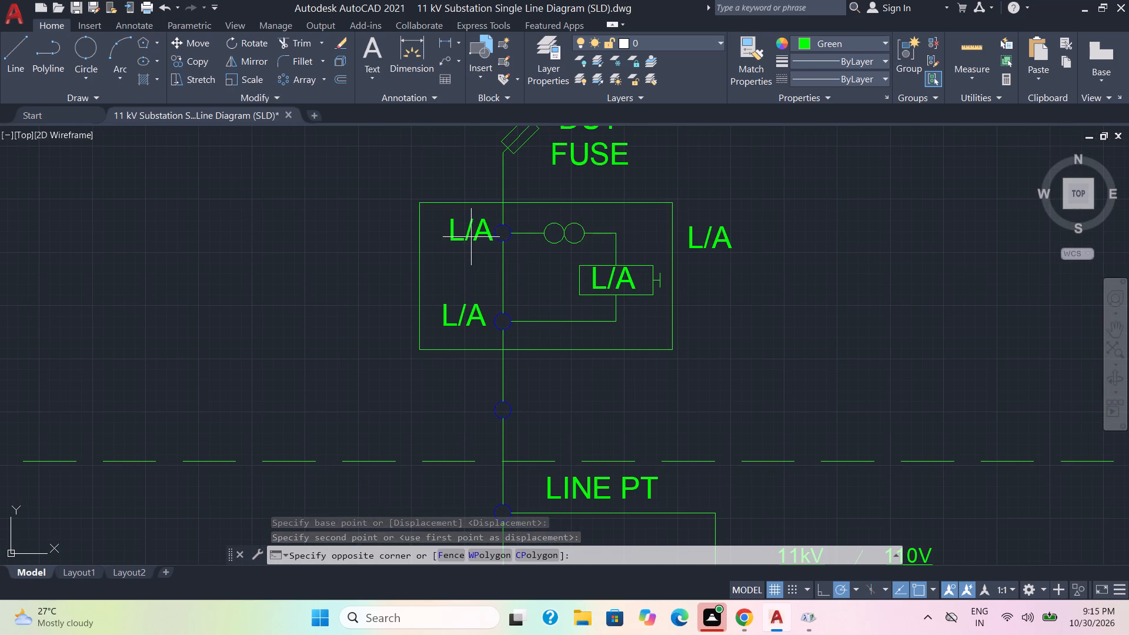
double_click(462, 233)
double_click(485, 233)
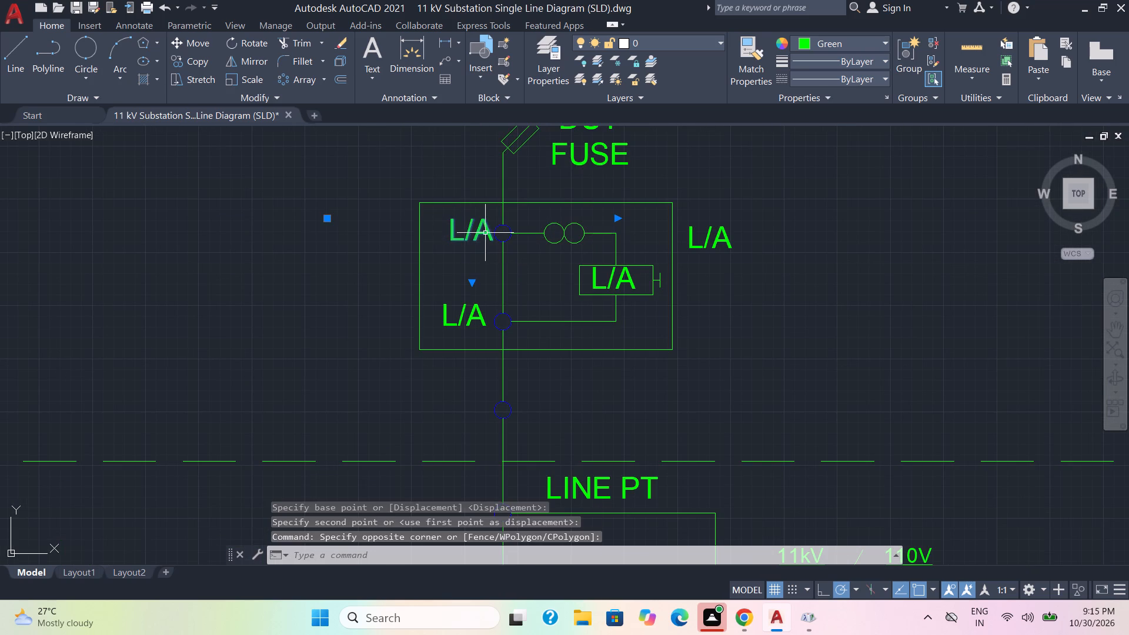
drag(491, 232, 439, 230)
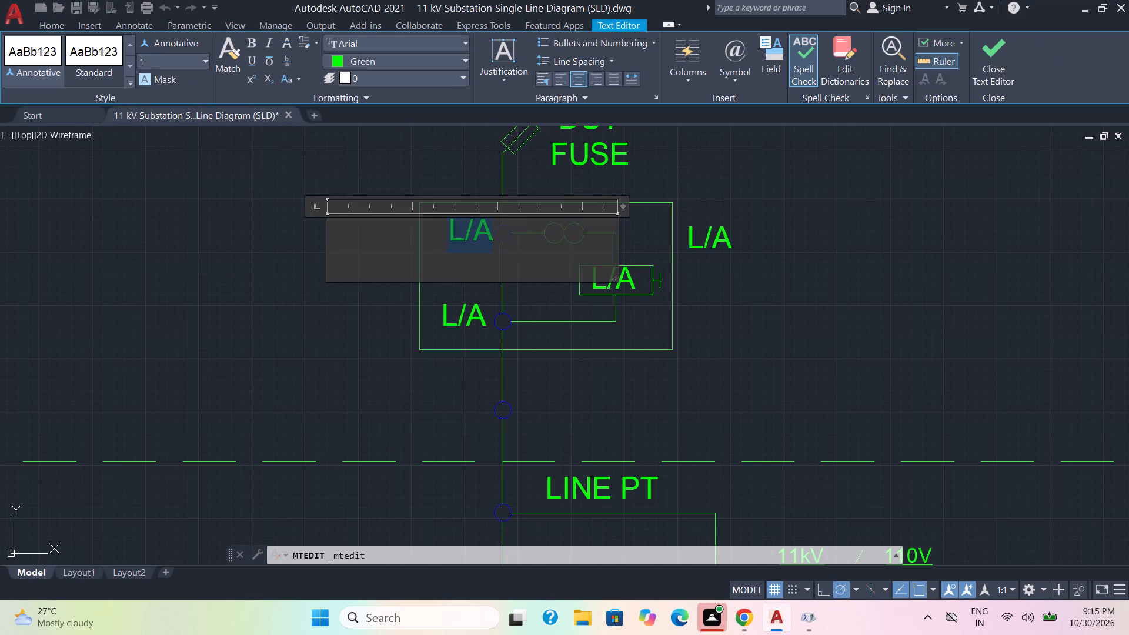
key(p)
key(t)
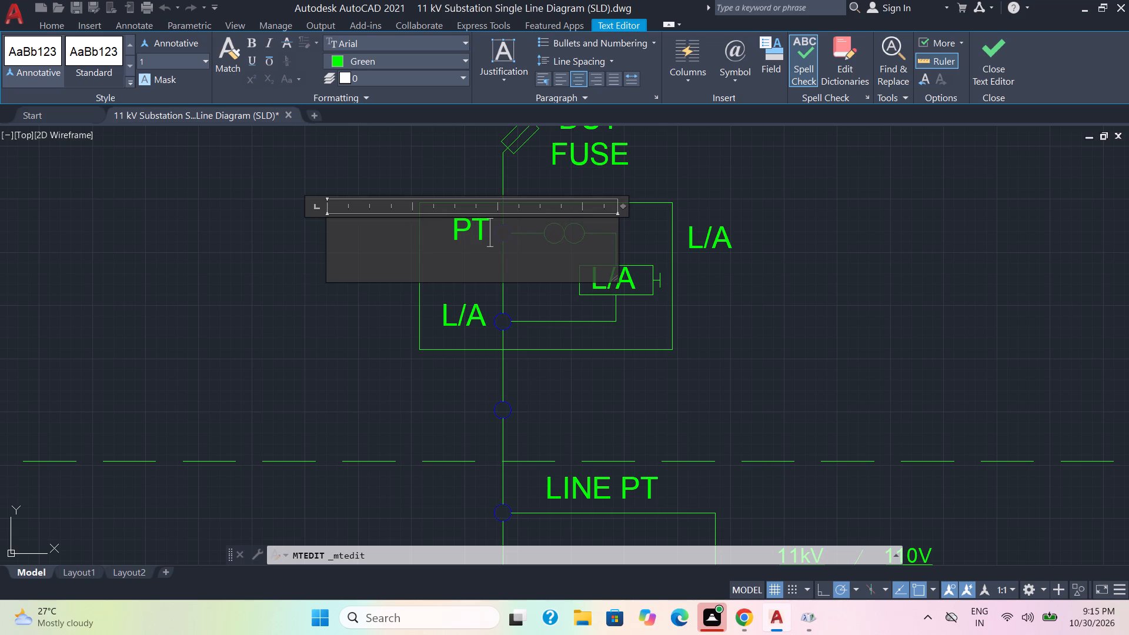
click(460, 326)
Replace the lower "L/A" text beside the feeder line in the metering box with "CT".
double_click(462, 316)
drag(485, 316, 469, 317)
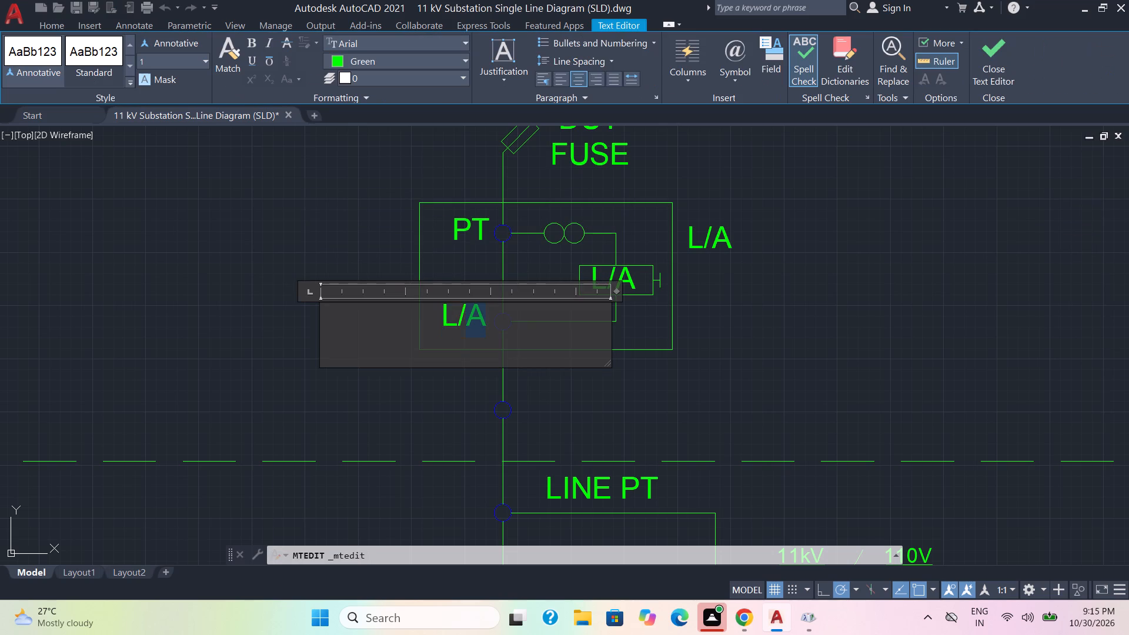
drag(469, 317, 410, 316)
key(c)
key(t)
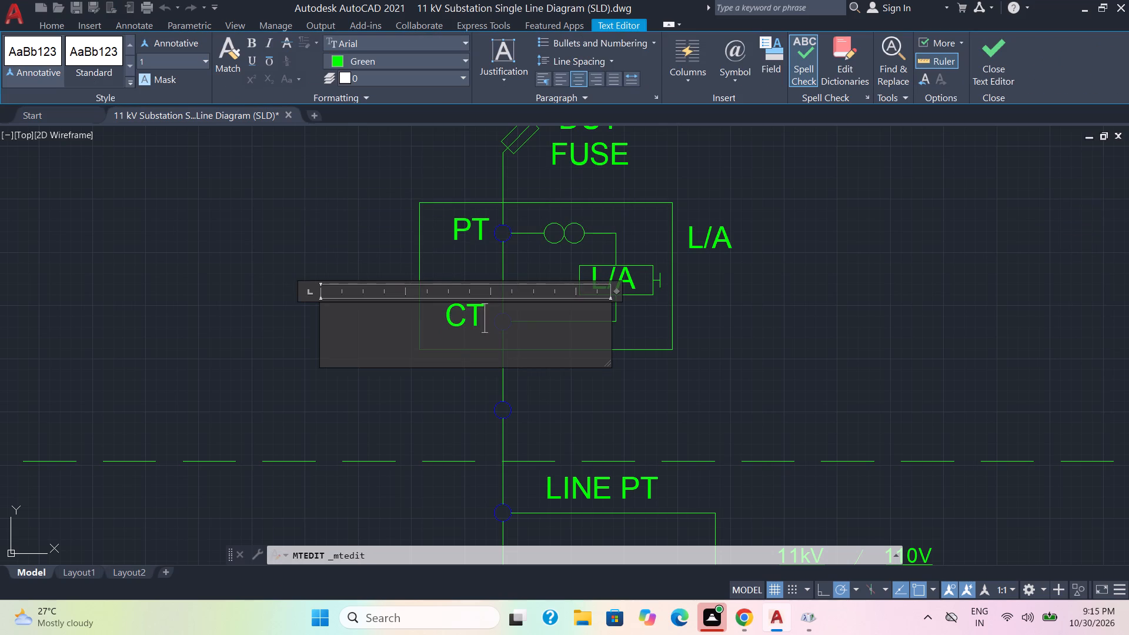
click(664, 330)
Replace the "L/A" text in the small meter rectangle inside the metering box with "KWH".
double_click(616, 282)
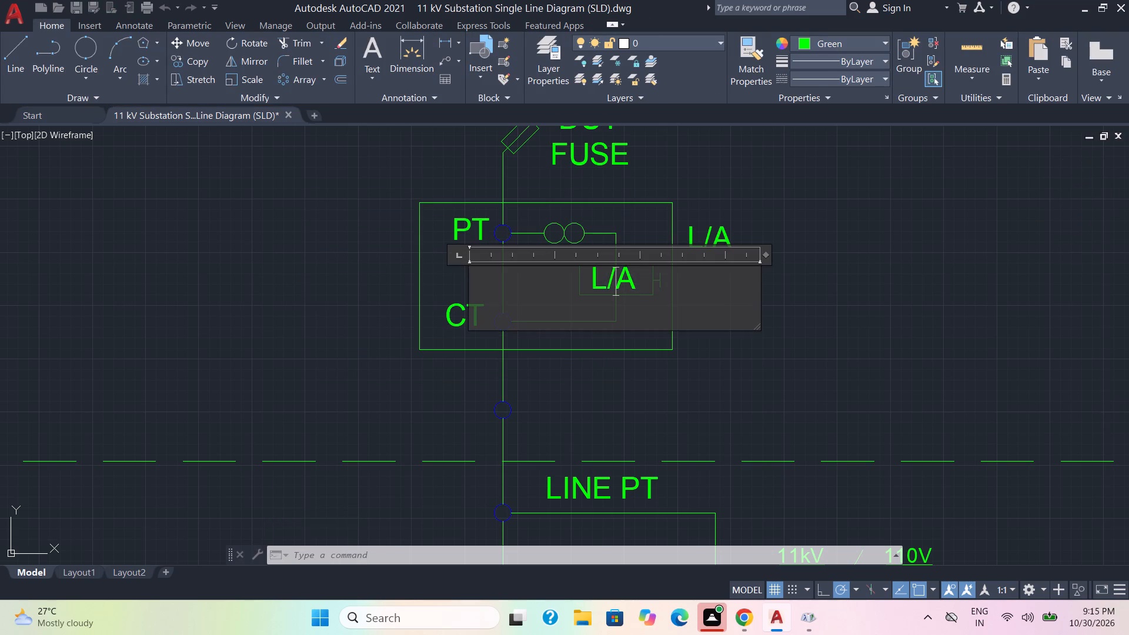
drag(637, 281, 574, 282)
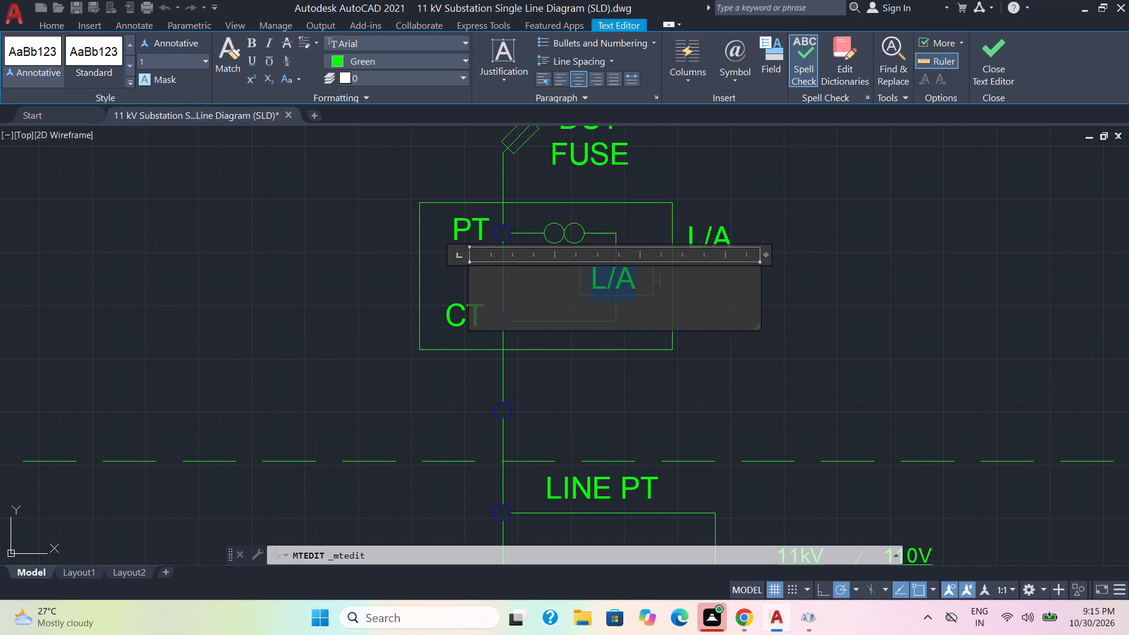
key(k)
key(w)
key(h)
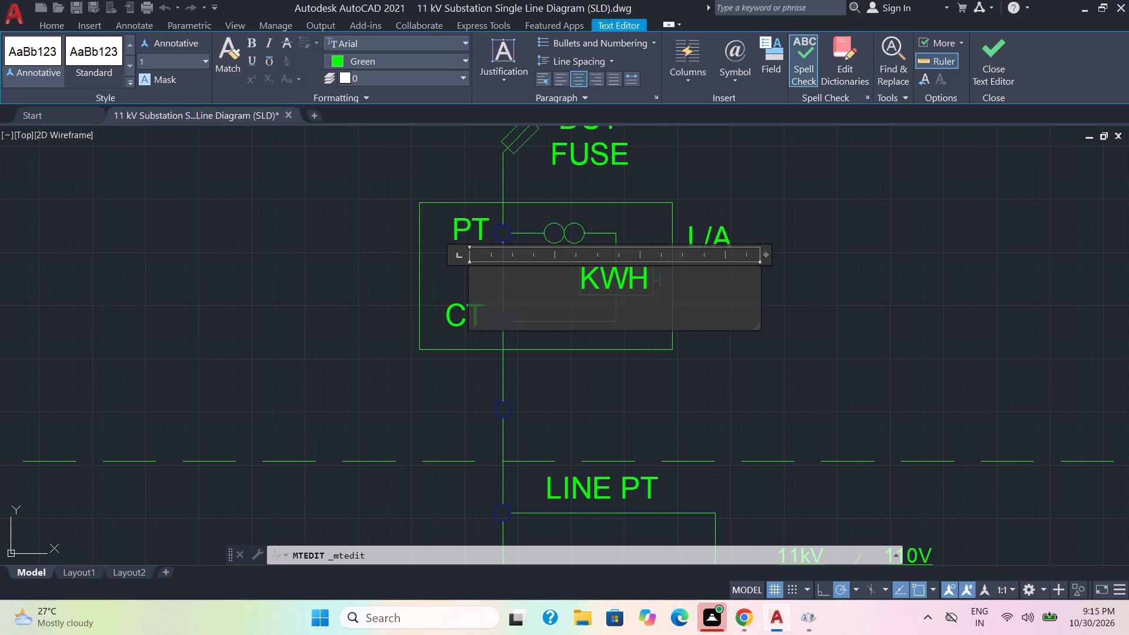
click(737, 373)
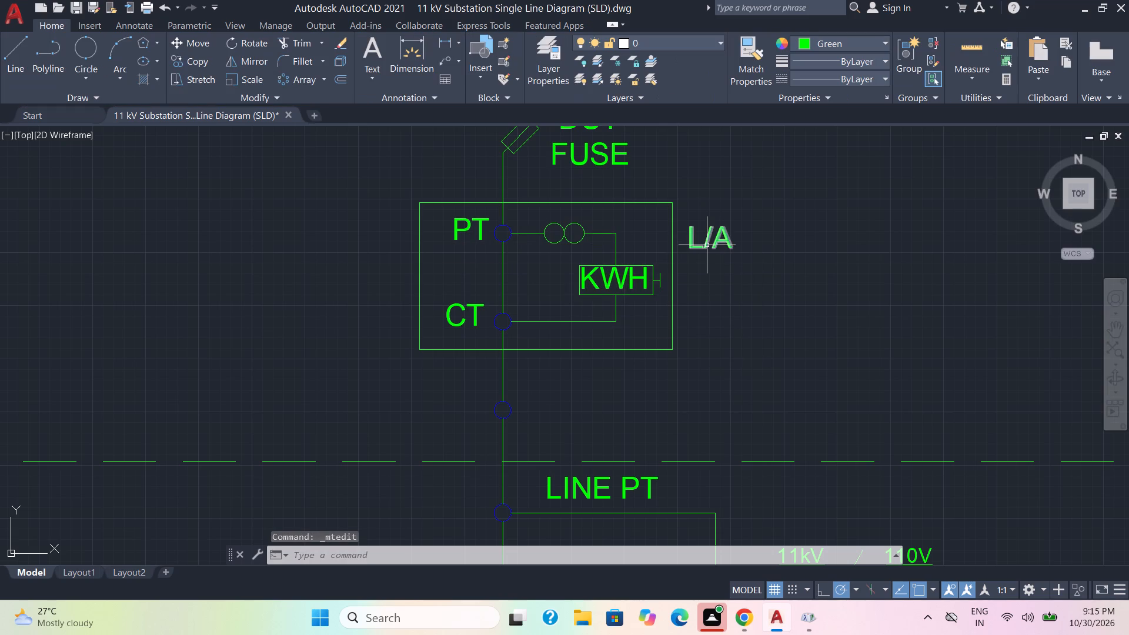
Replace the "L/A" text outside the metering box with "HT Metering" and a second line "(11kV, REB".
double_click(707, 245)
drag(746, 247, 661, 240)
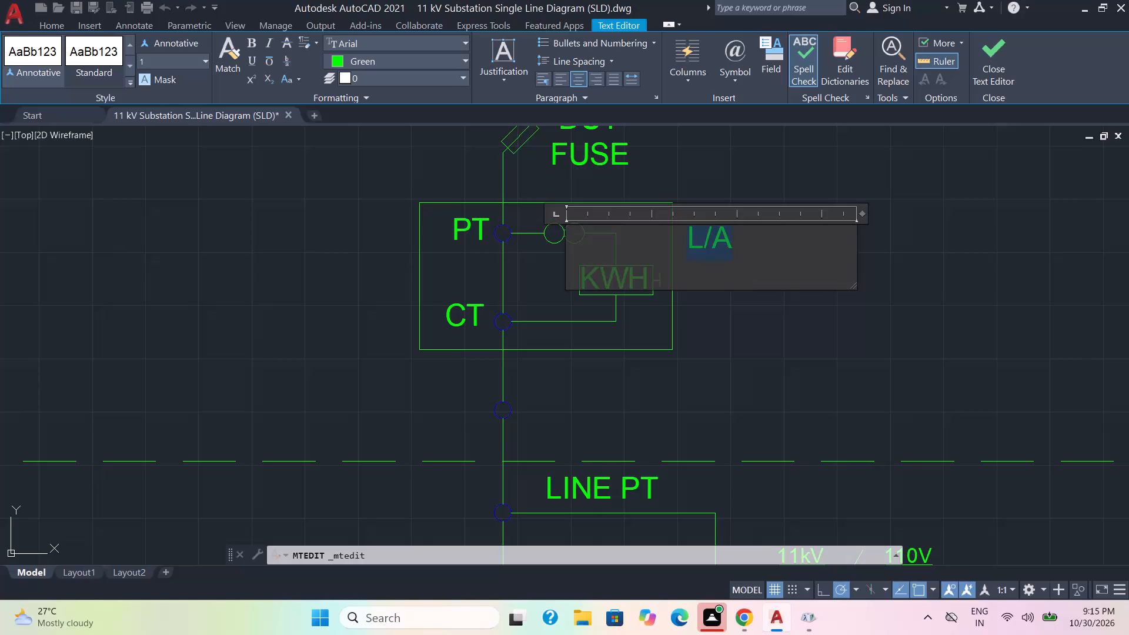
text(HT)
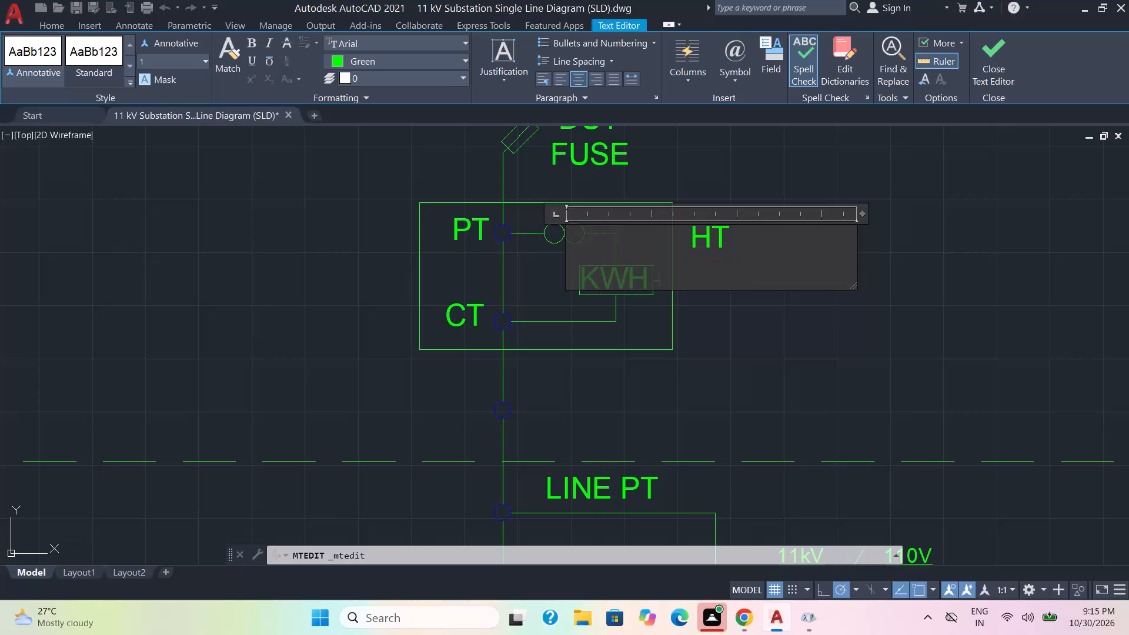
key(space)
key(m)
text(eteri)
text(ng)
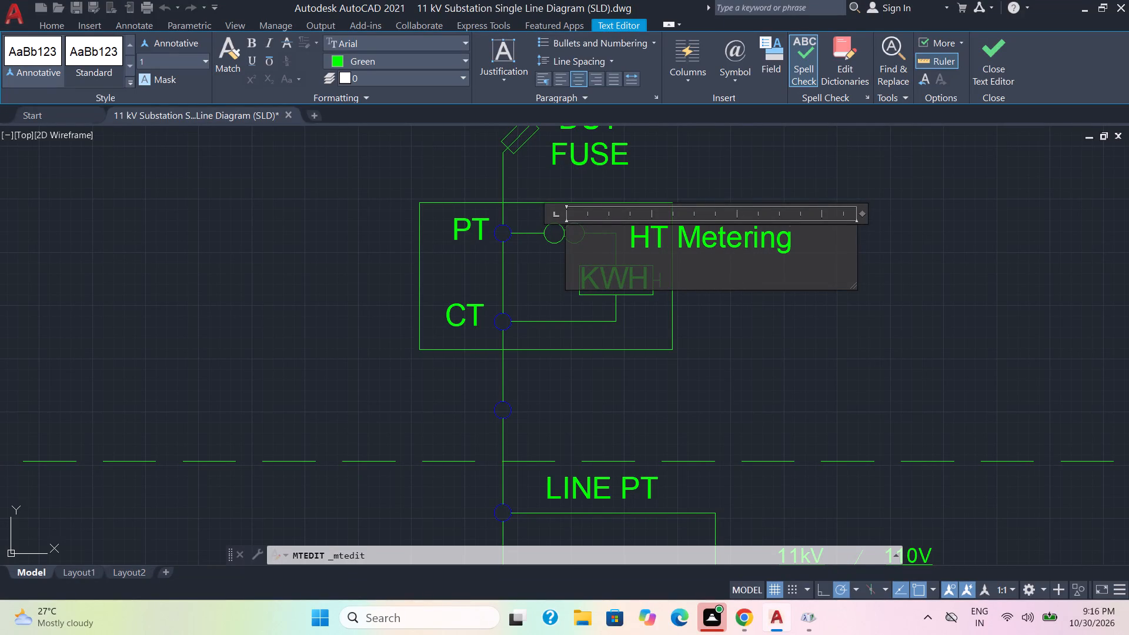
key(Return)
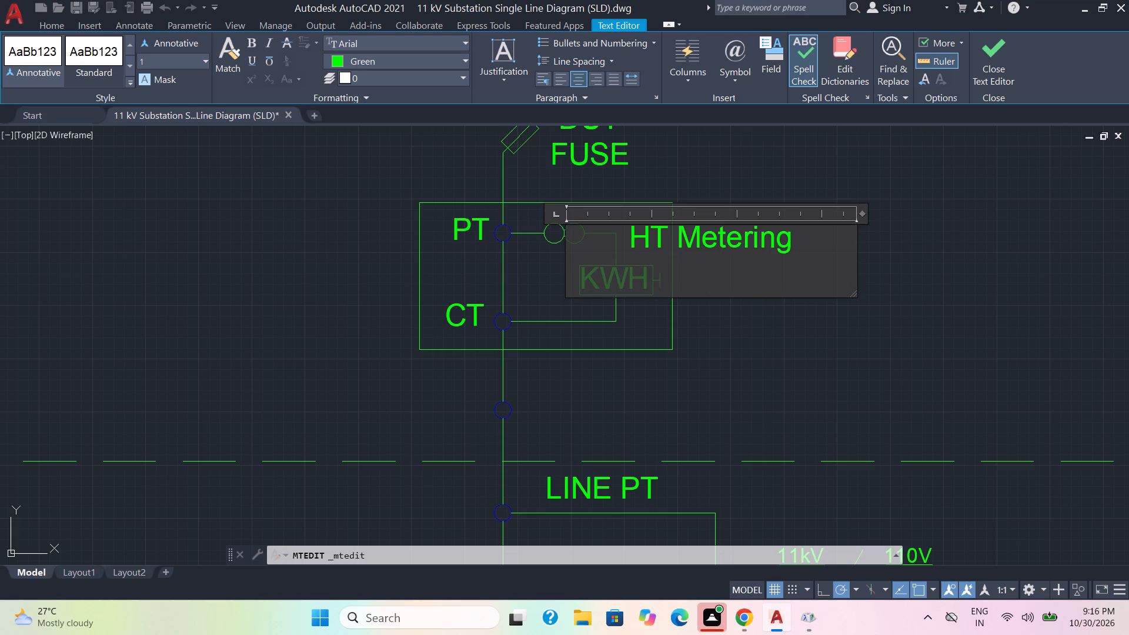
key(shift+parenleft)
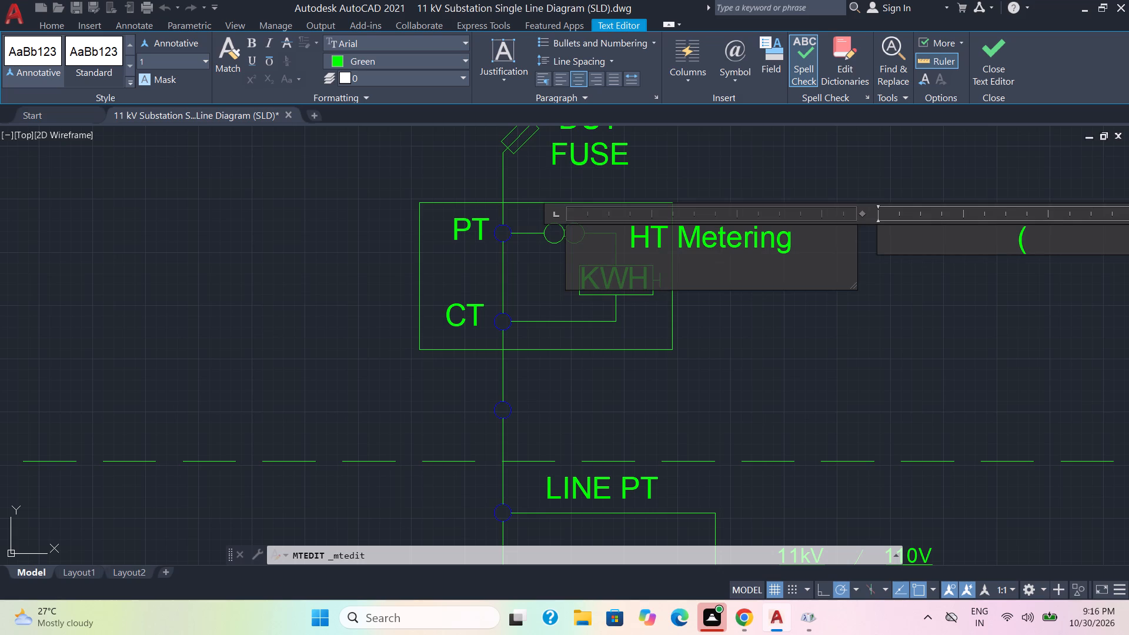
text(11)
key(k)
key(shift+v)
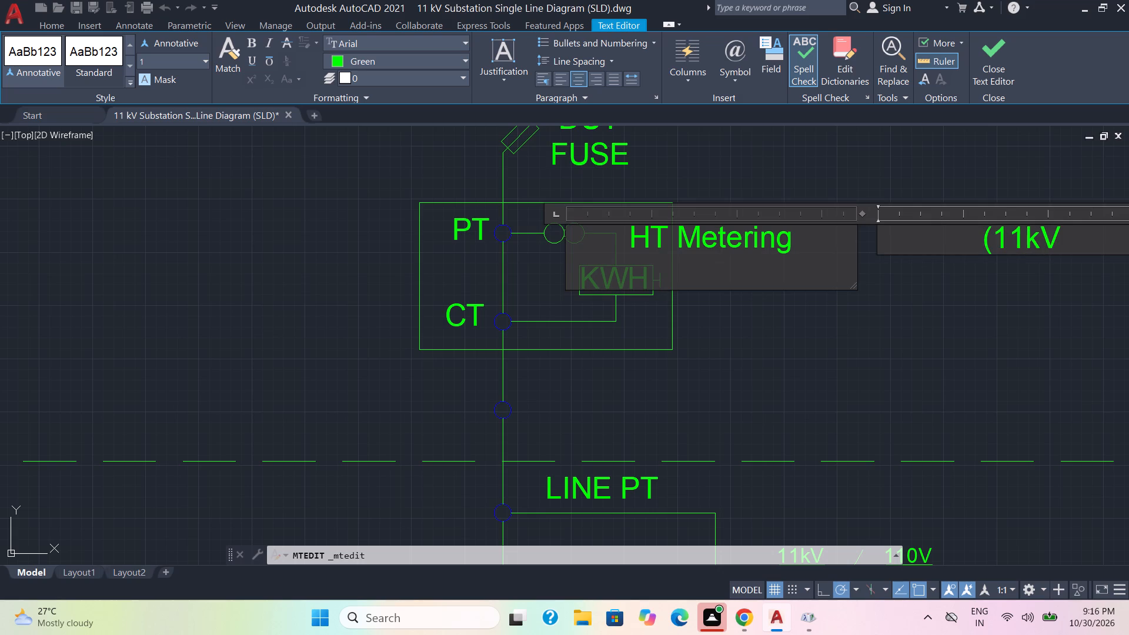
key(comma)
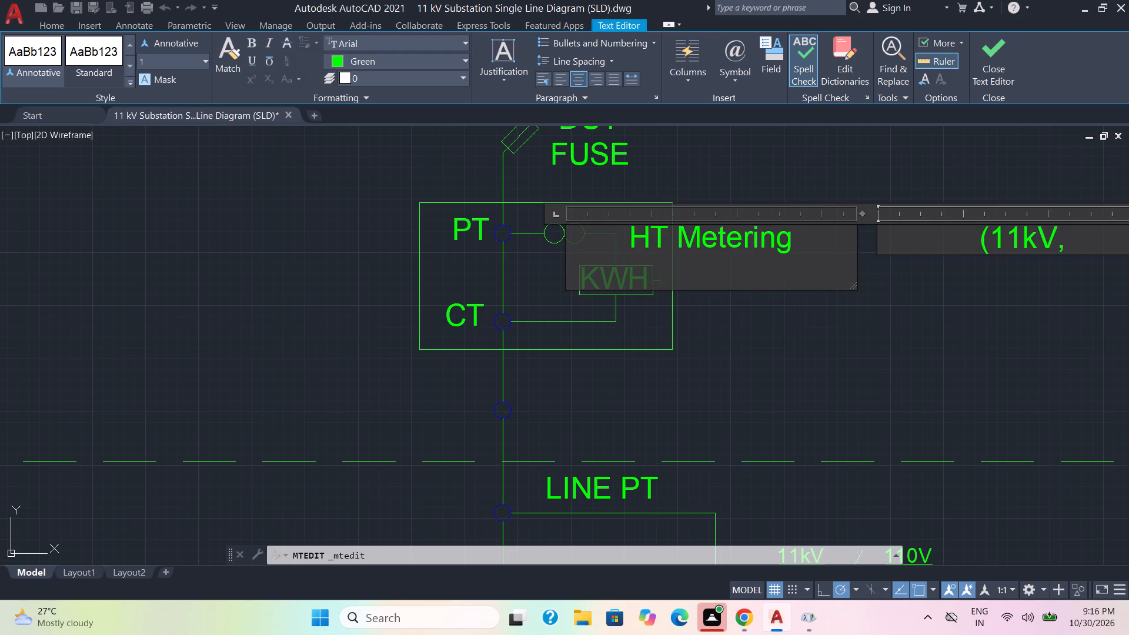
key(space)
text(RE)
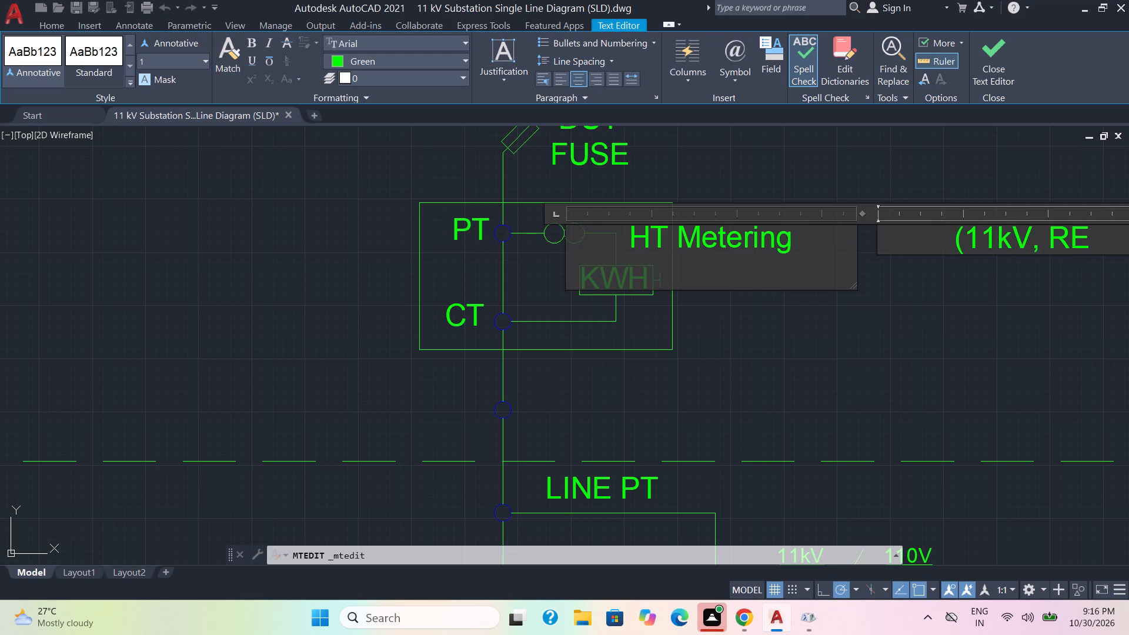
key(b)
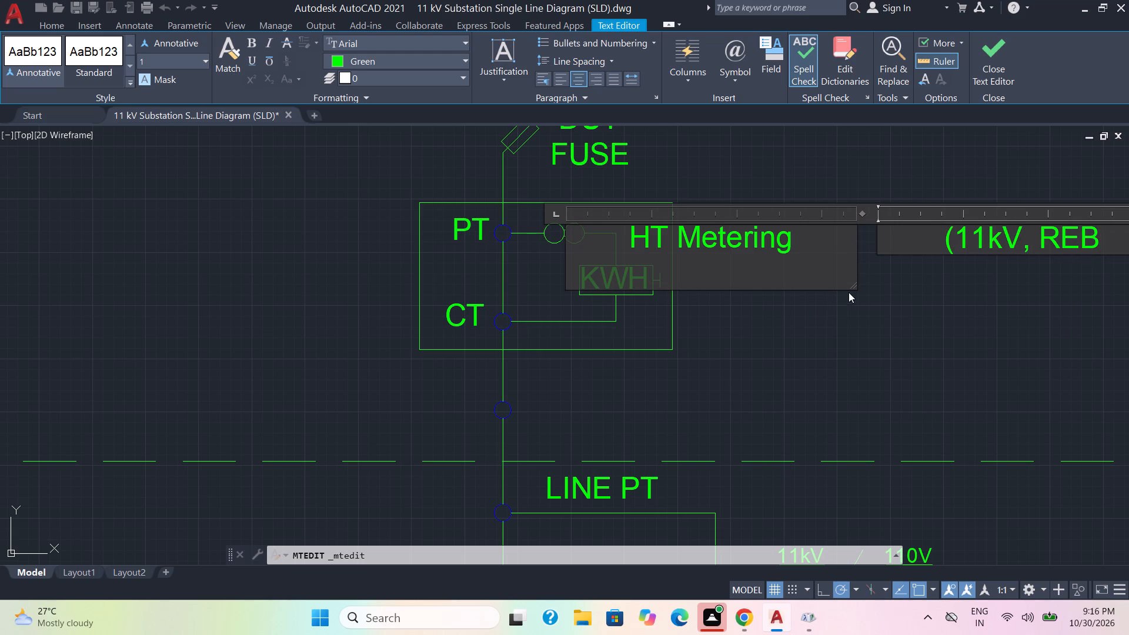
drag(851, 288, 857, 317)
click(836, 346)
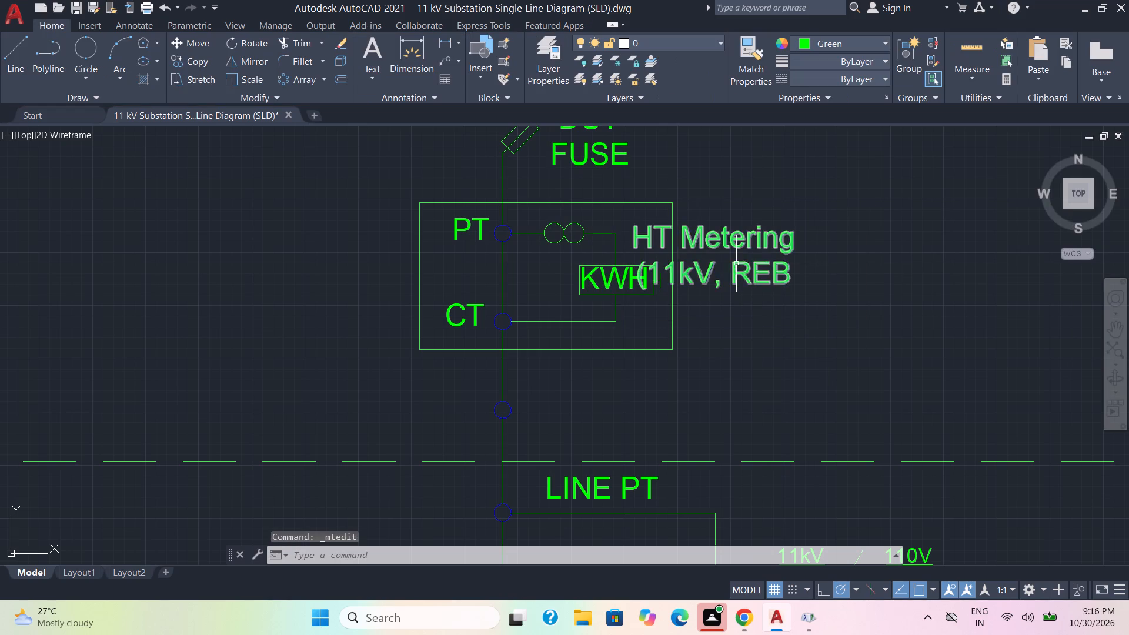
Move the "HT Metering" label horizontally away from the metering box so it clears the KWH meter and box outline.
click(762, 278)
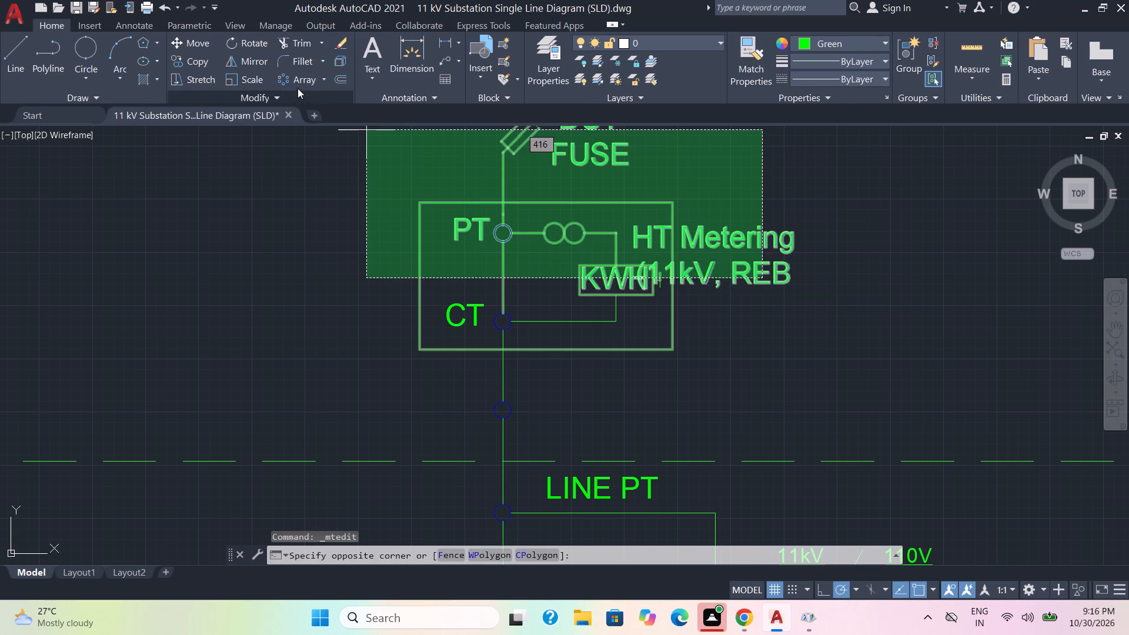
click(741, 273)
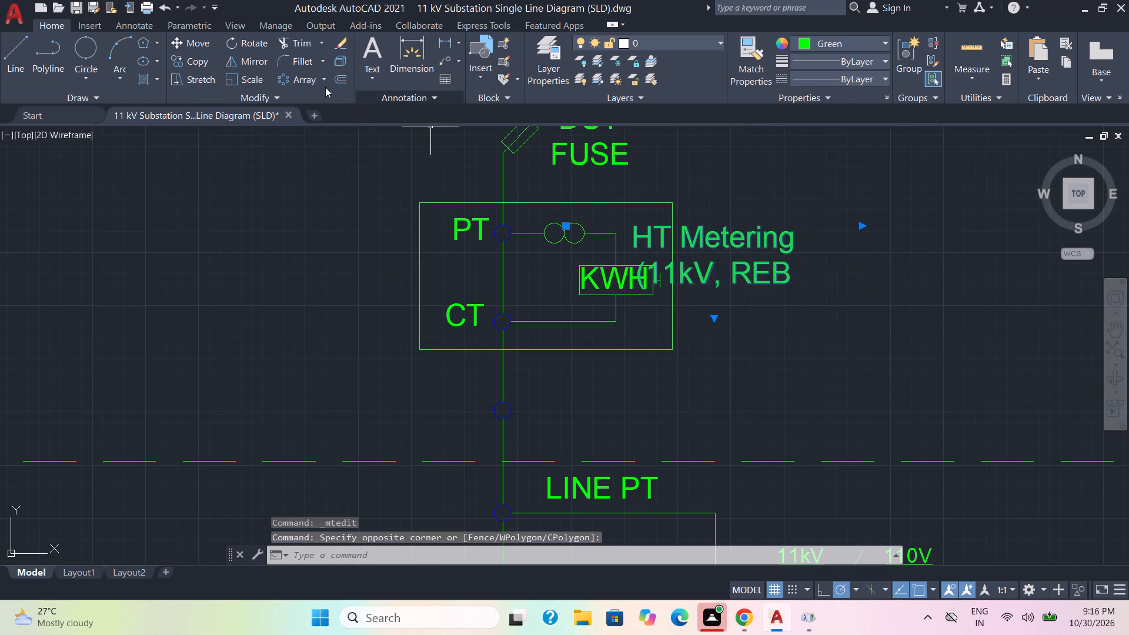
click(191, 38)
click(741, 273)
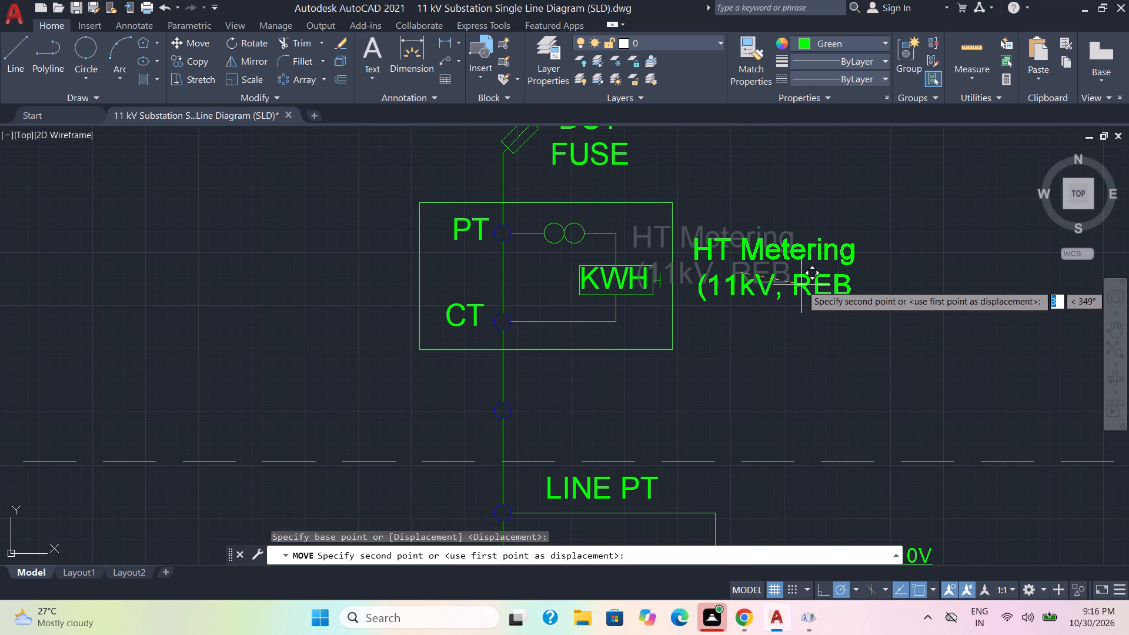
click(800, 286)
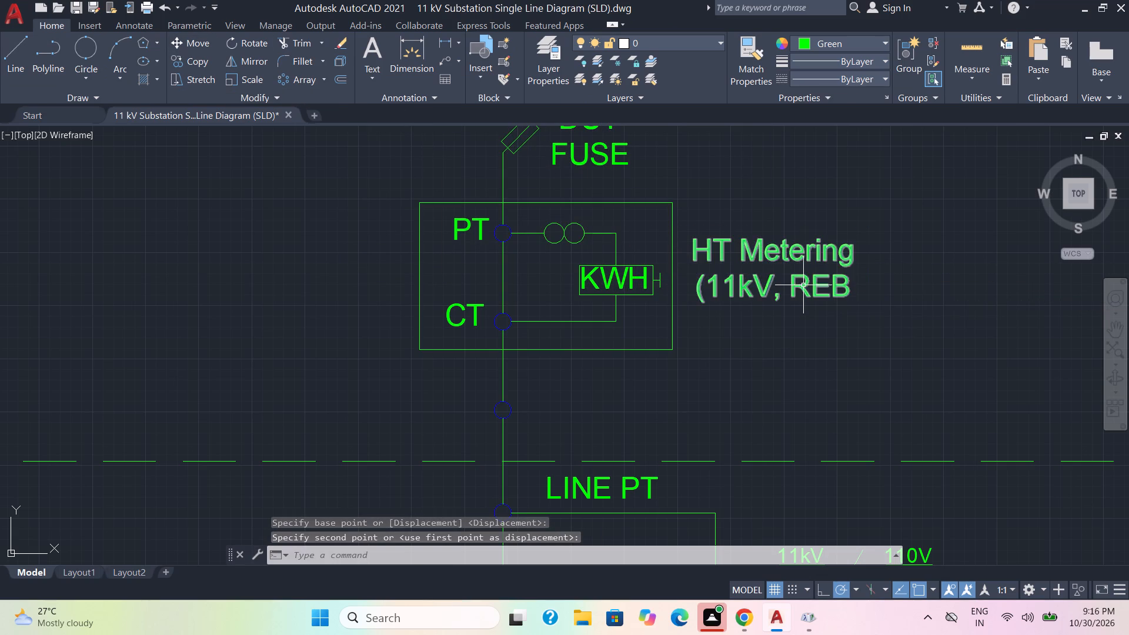
Add the closing parenthesis to the metering label so its second line reads "(11kV, REB)".
click(837, 285)
double_click(834, 289)
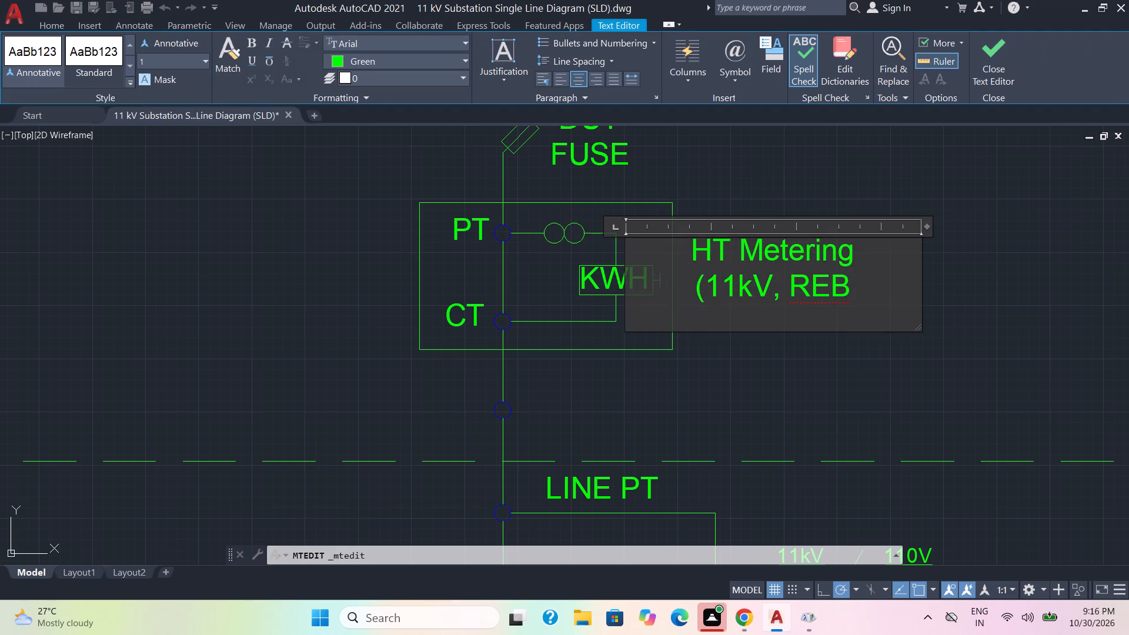
click(853, 292)
key(shift+parenright)
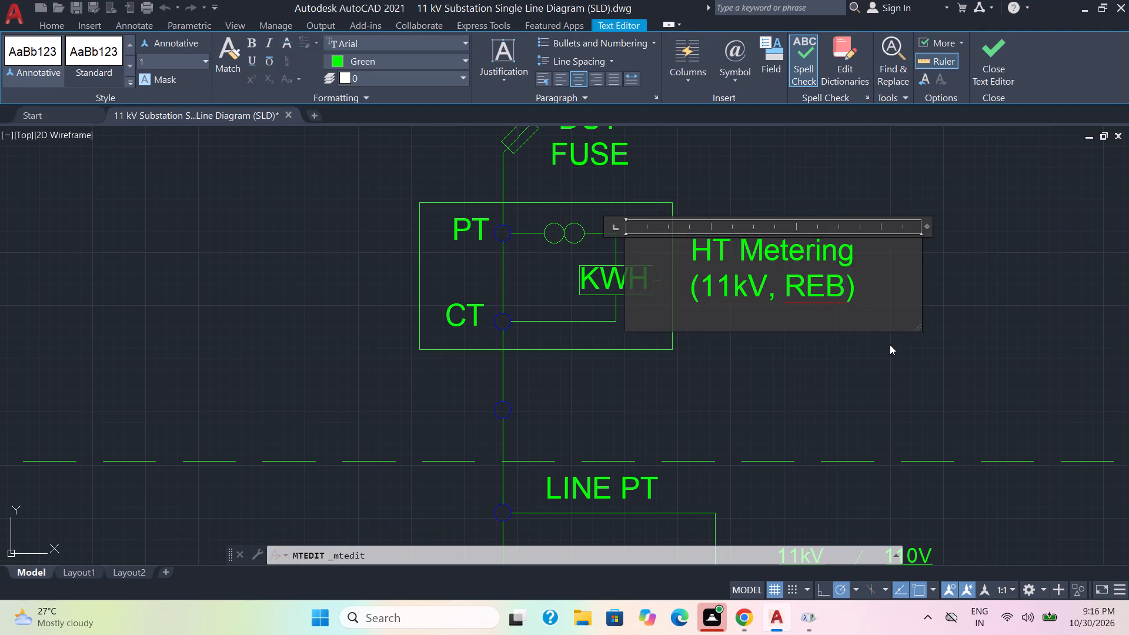
click(890, 345)
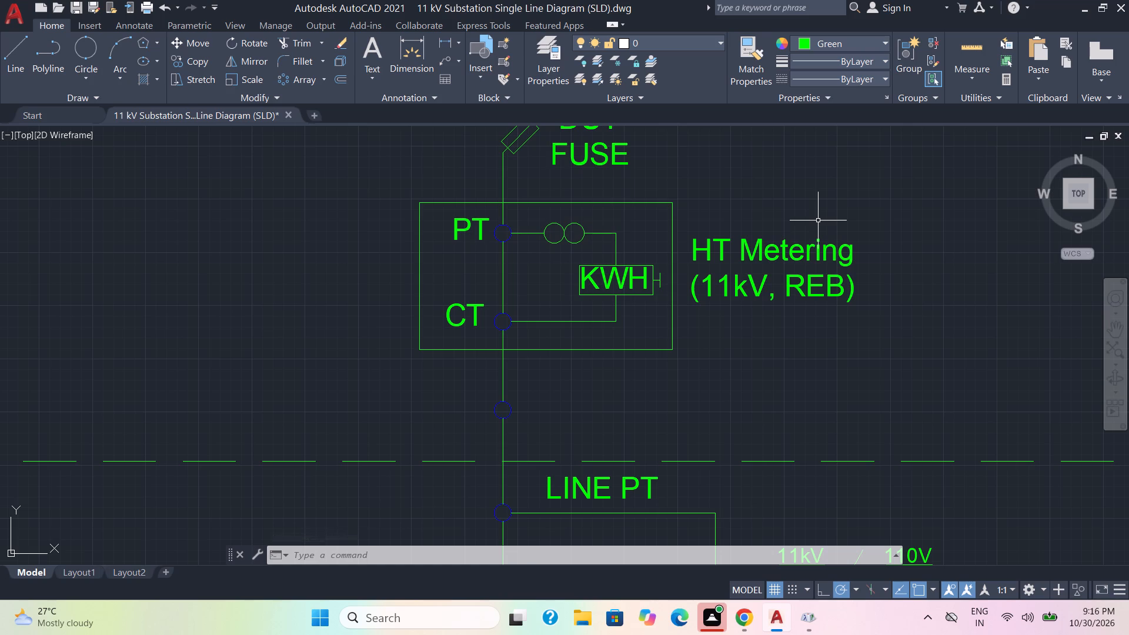
Save the drawing.
scroll(818, 220, down, 3)
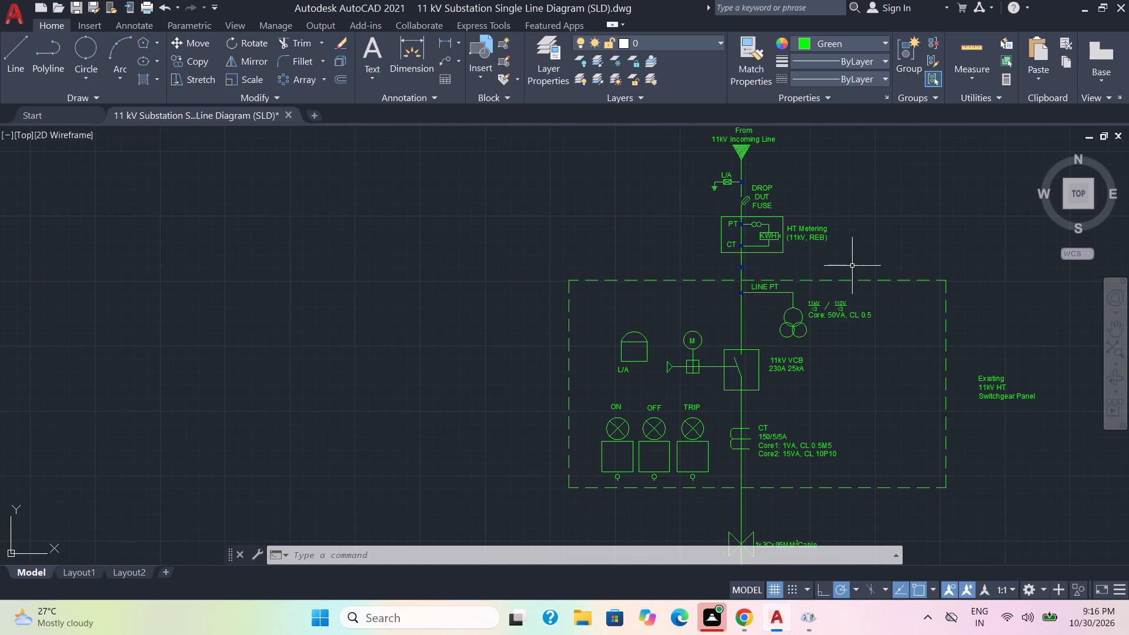
middle_drag(856, 247, 751, 217)
scroll(856, 247, down, 1)
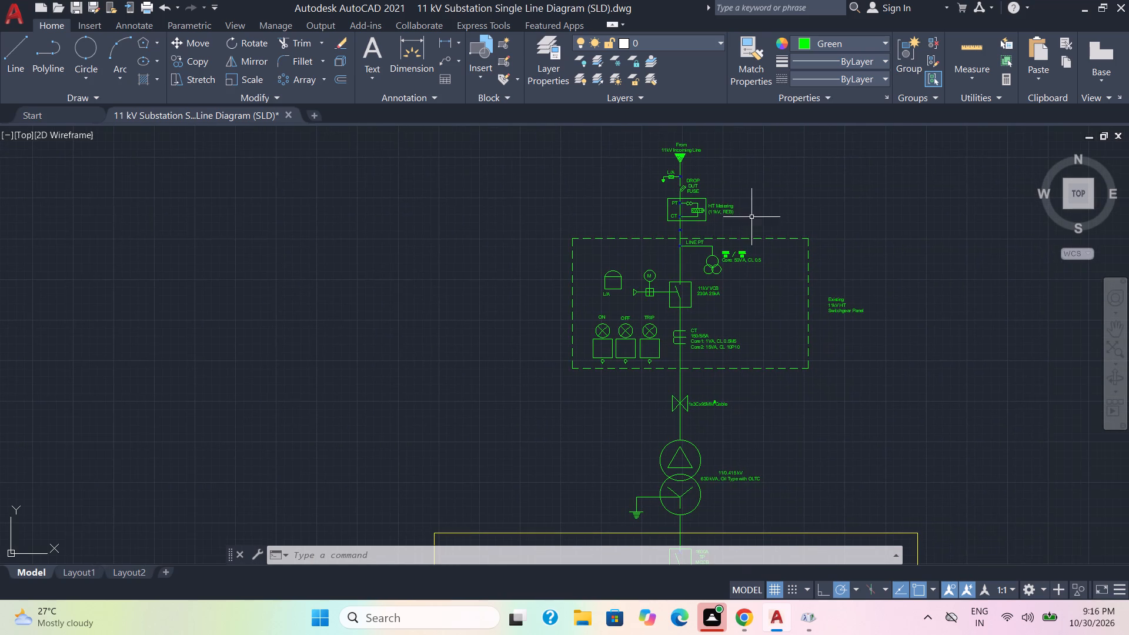
scroll(769, 240, up, 1)
middle_drag(755, 319, 722, 185)
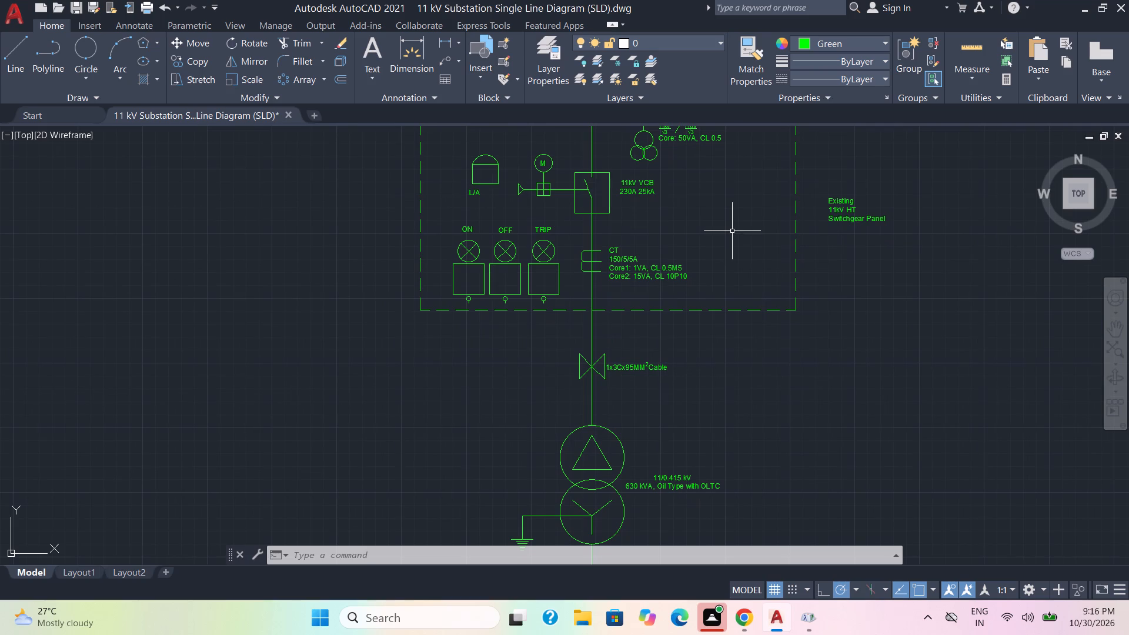
key(ctrl+s)
Copy the ON and OFF indicator lamps with their boxes and labels from the HT panel to beside the 1600/5A CT in the yellow panel.
scroll(756, 369, down, 1)
middle_drag(759, 372, 760, 372)
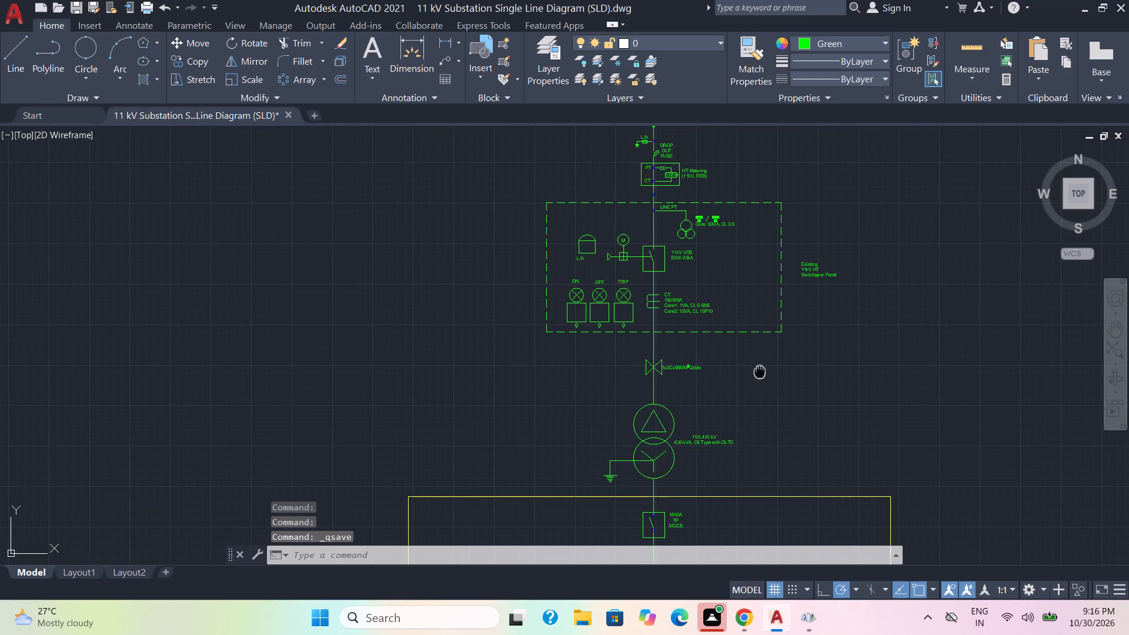
middle_drag(760, 372, 744, 277)
scroll(747, 289, down, 1)
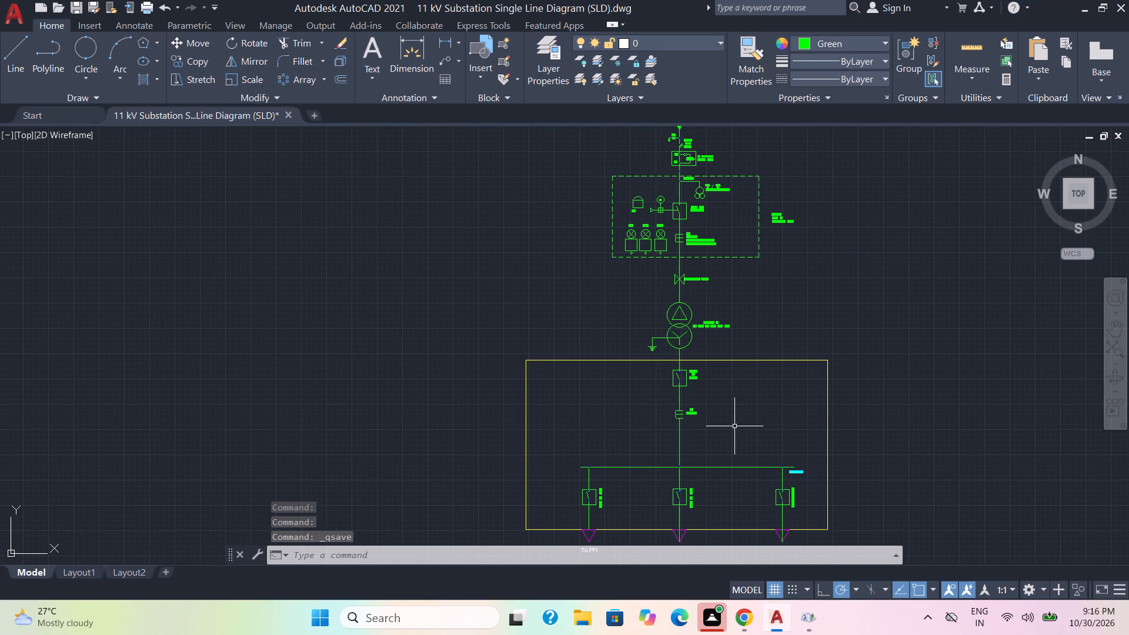
middle_drag(745, 430, 704, 347)
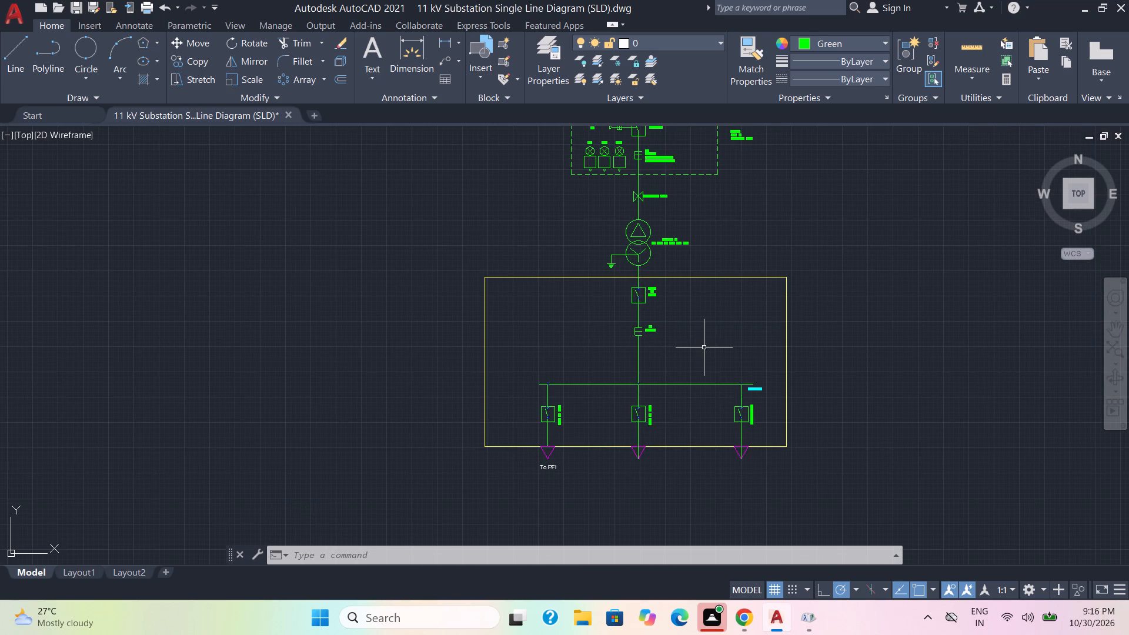
scroll(610, 282, up, 2)
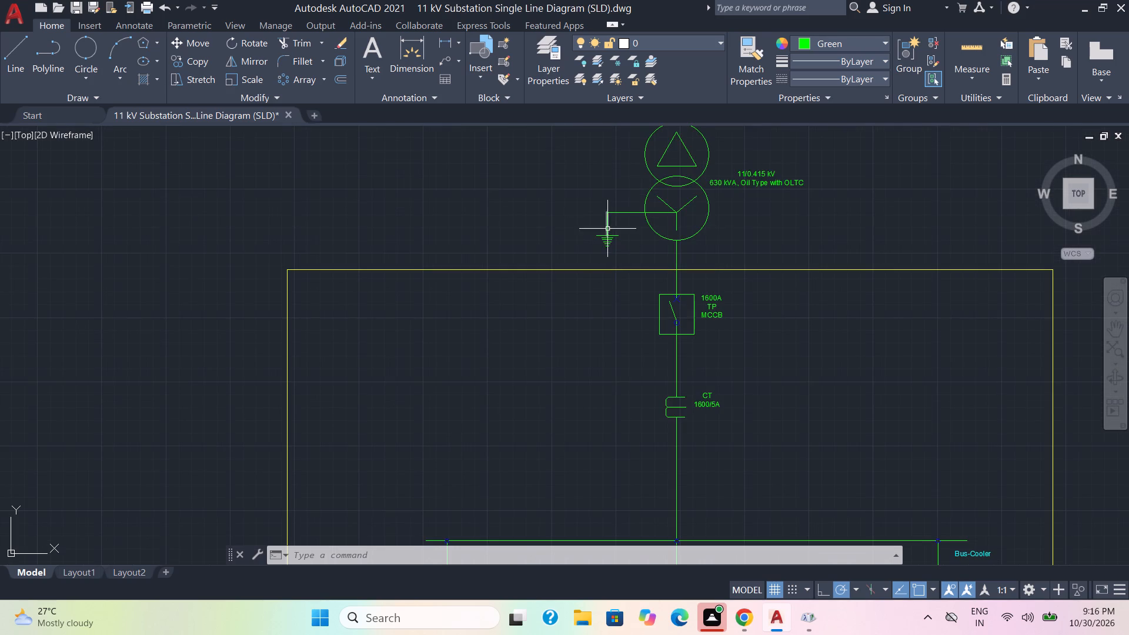
middle_drag(607, 228, 610, 400)
middle_drag(562, 259, 579, 401)
scroll(582, 378, up, 1)
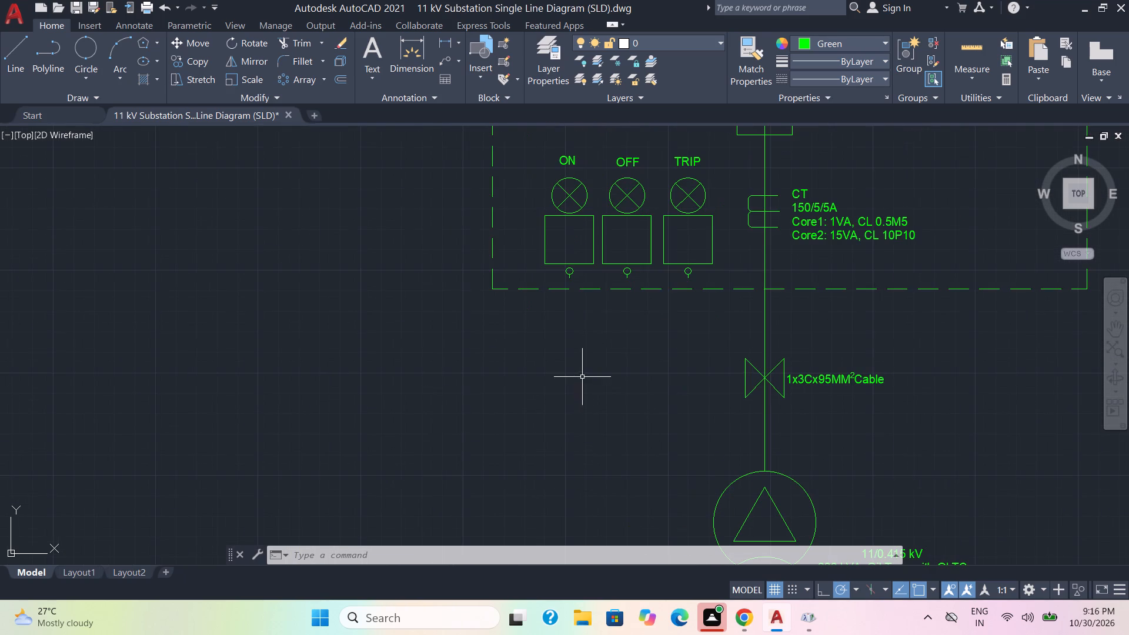
click(658, 278)
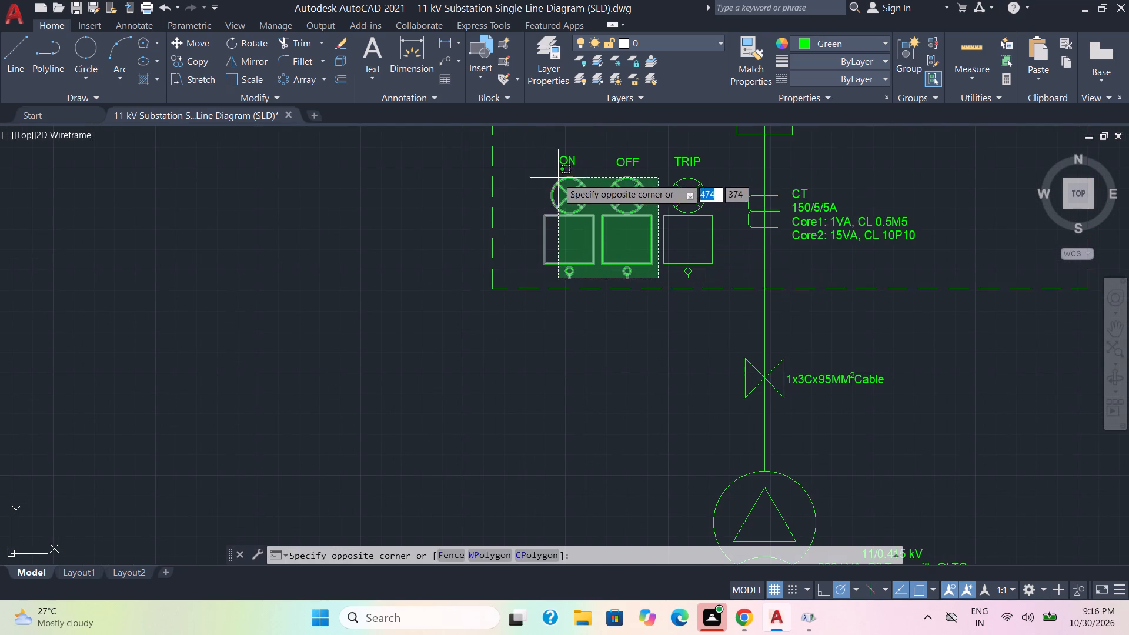
click(543, 146)
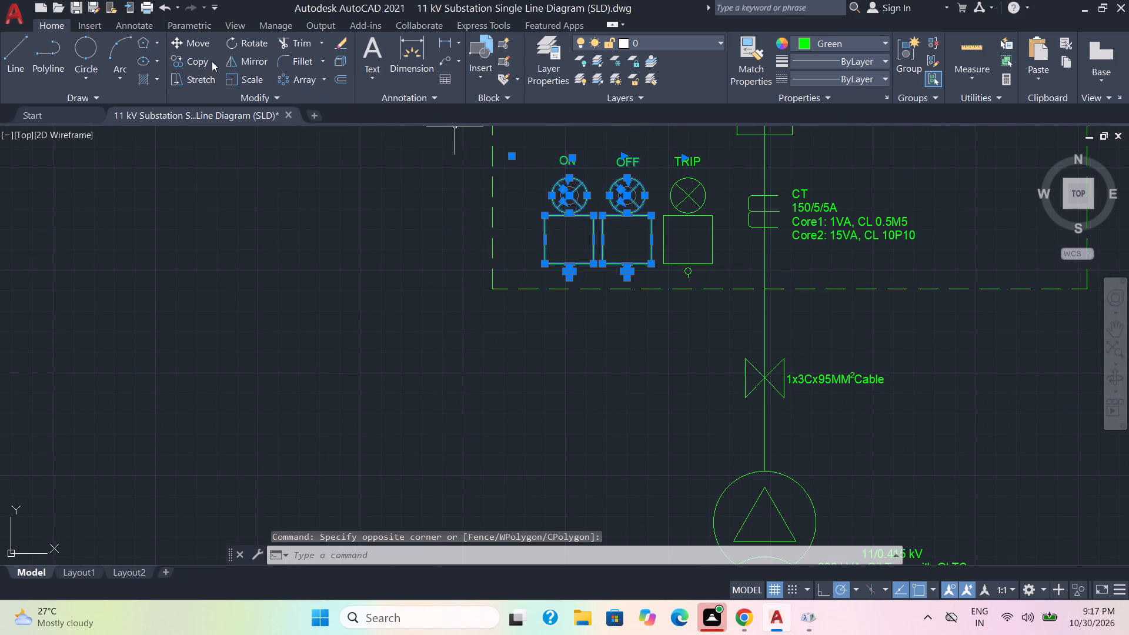
click(201, 61)
click(591, 216)
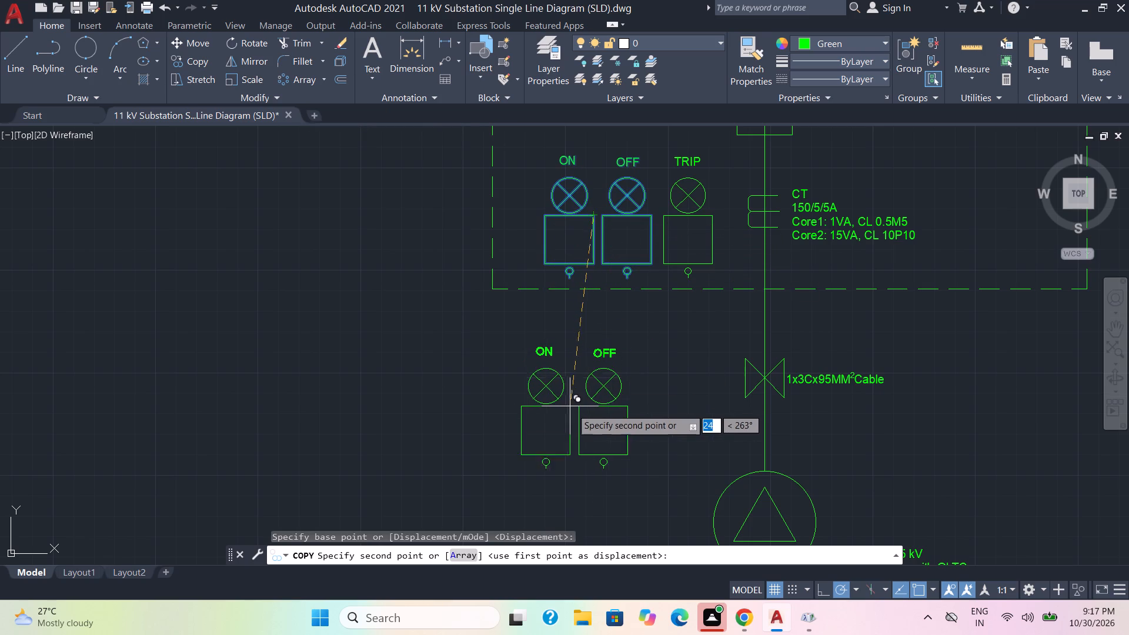
middle_drag(608, 505, 646, 141)
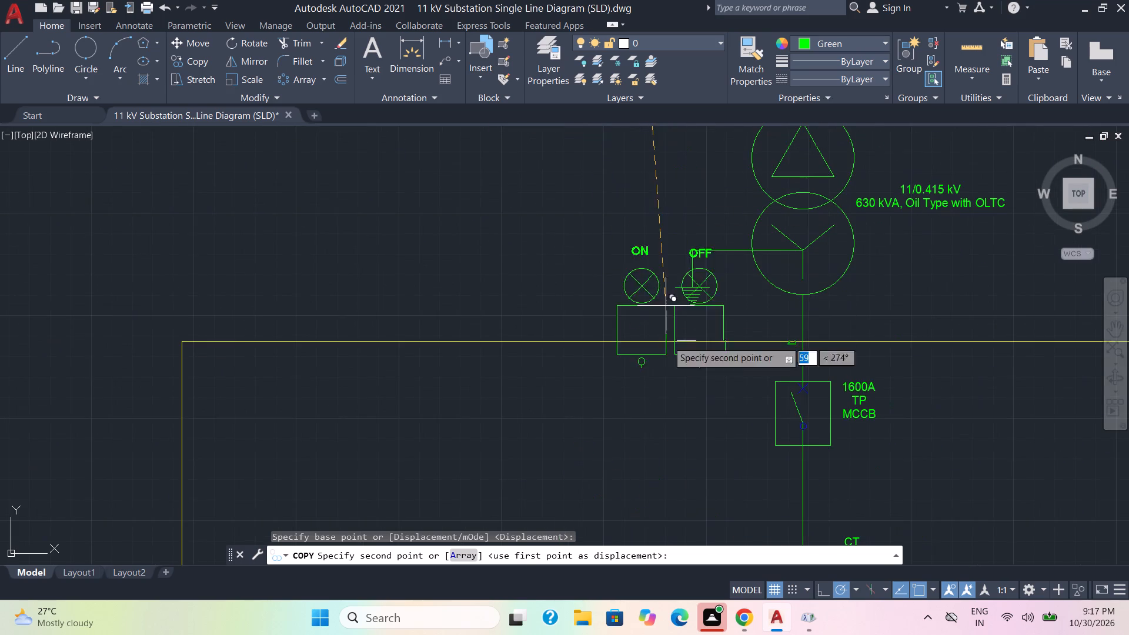
middle_drag(670, 398, 685, 53)
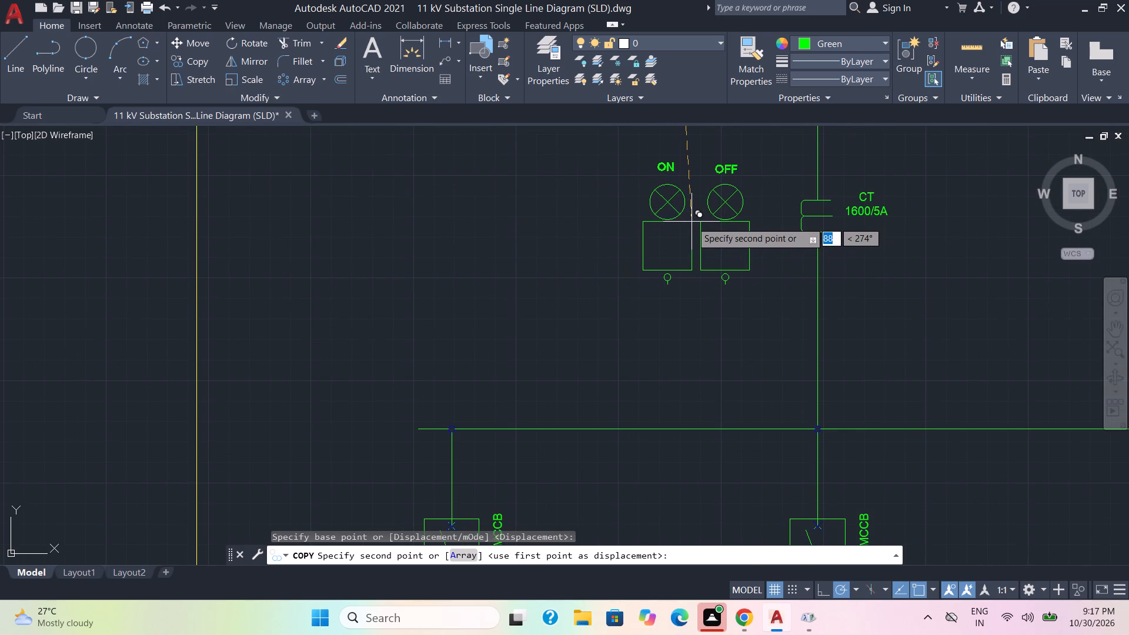
click(693, 219)
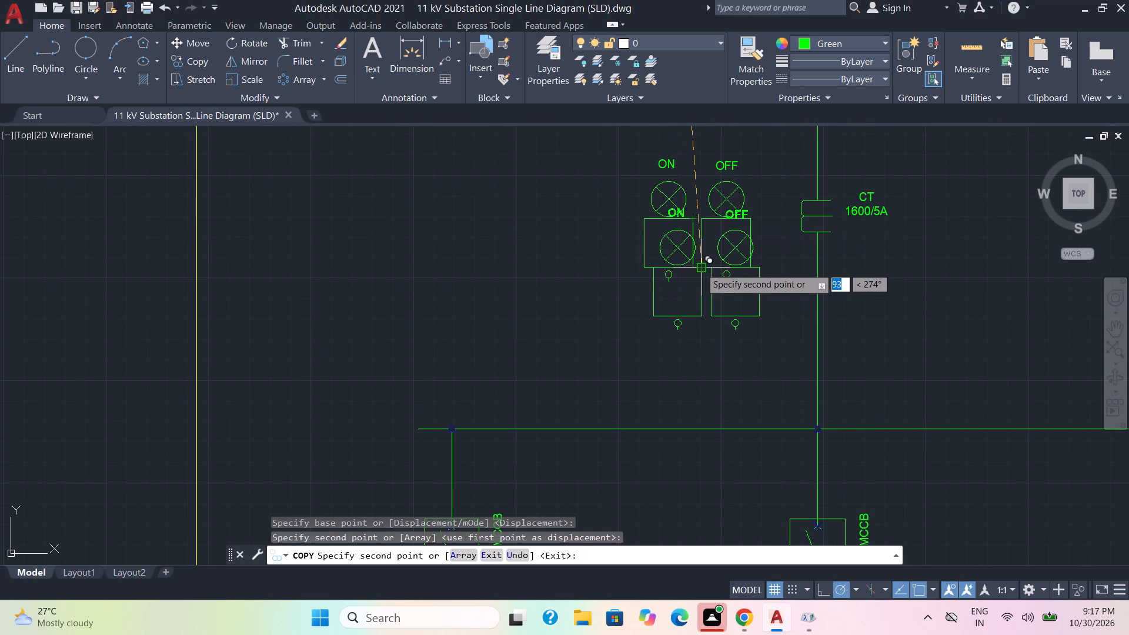
key(Escape)
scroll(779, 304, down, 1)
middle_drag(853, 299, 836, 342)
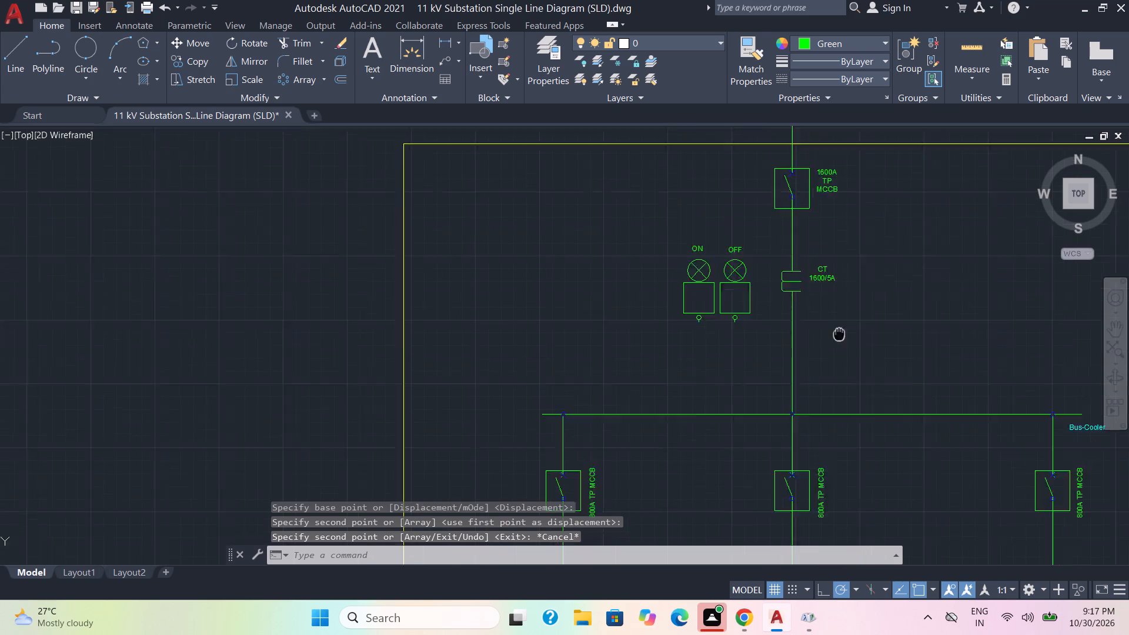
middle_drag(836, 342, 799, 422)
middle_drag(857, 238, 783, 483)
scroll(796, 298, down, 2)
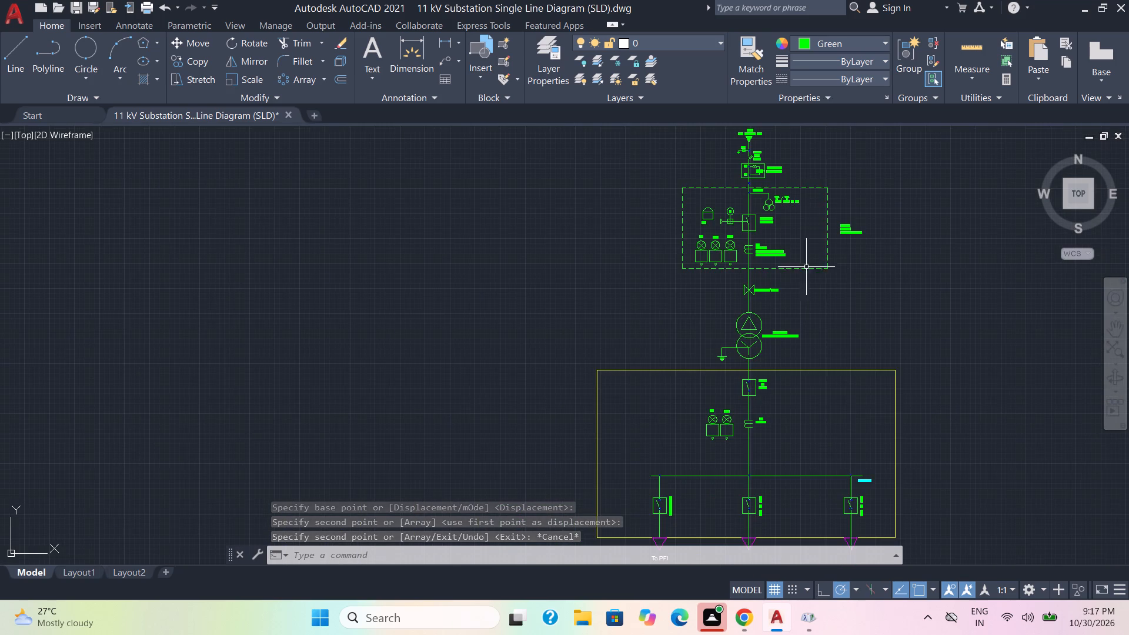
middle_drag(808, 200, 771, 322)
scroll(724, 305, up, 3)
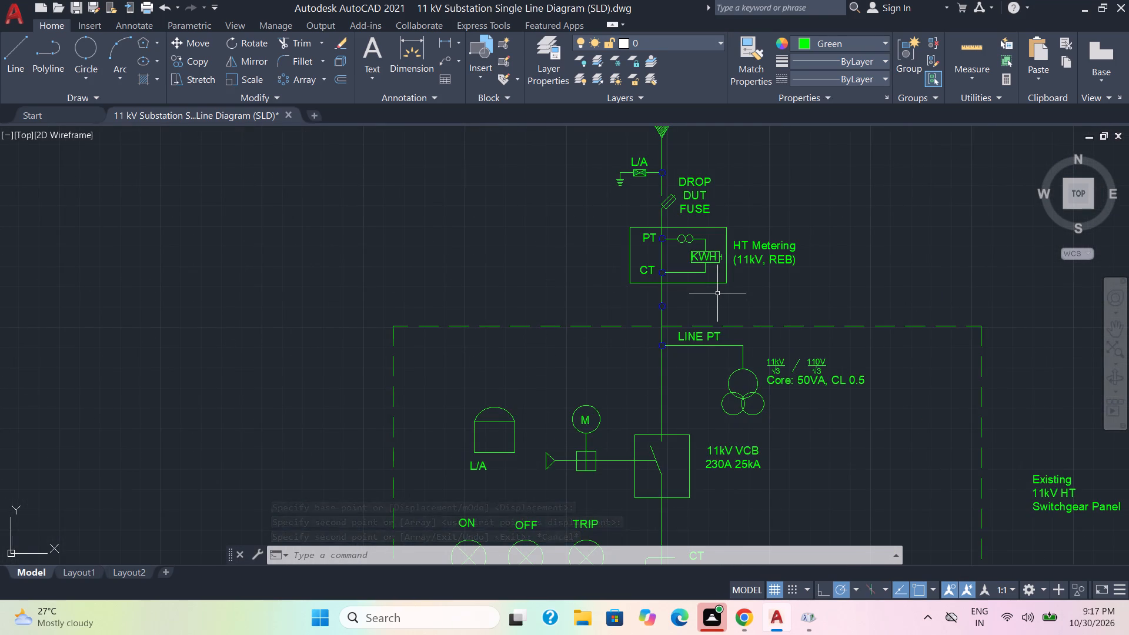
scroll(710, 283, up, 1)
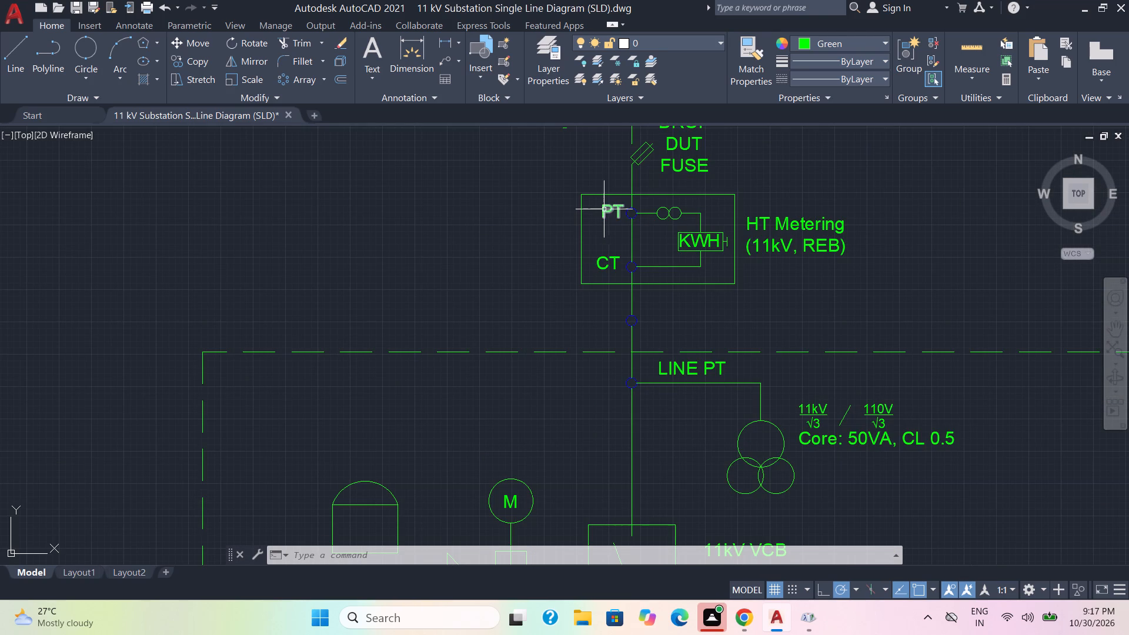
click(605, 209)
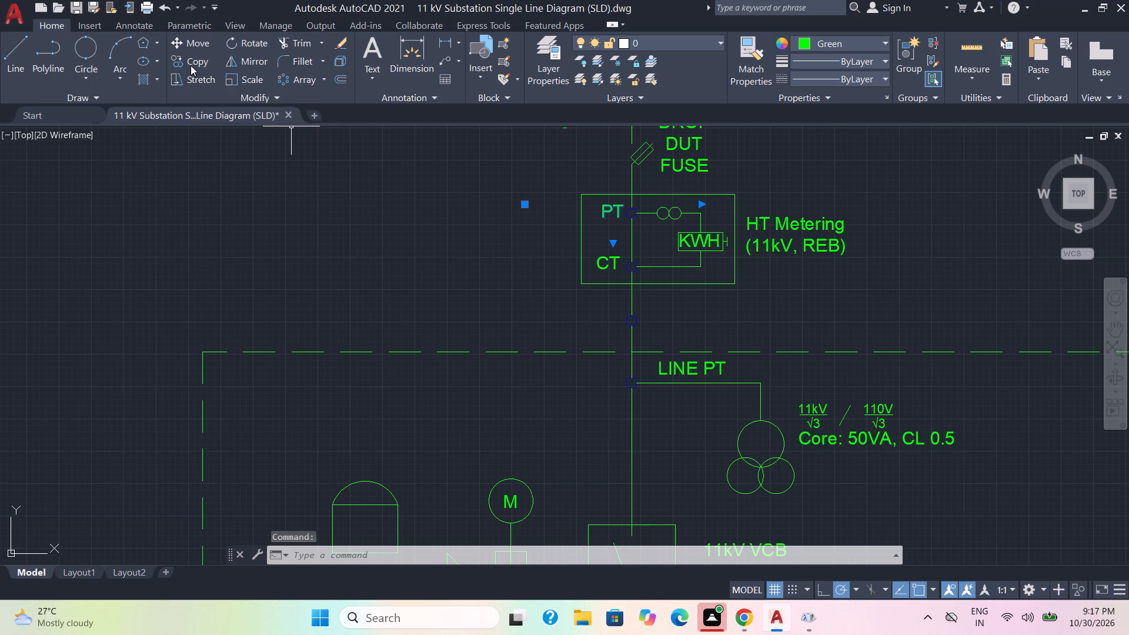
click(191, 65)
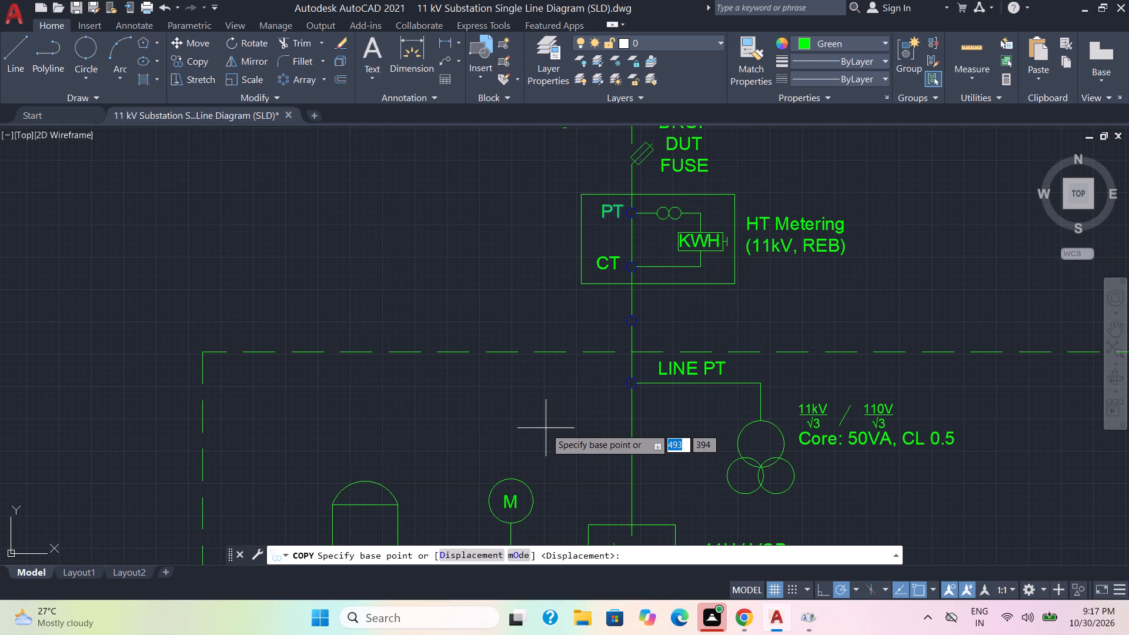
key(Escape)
Copy the motor's "M" letter into the boxes below the ON and OFF lamps in the HT switchgear panel.
middle_drag(546, 464, 594, 317)
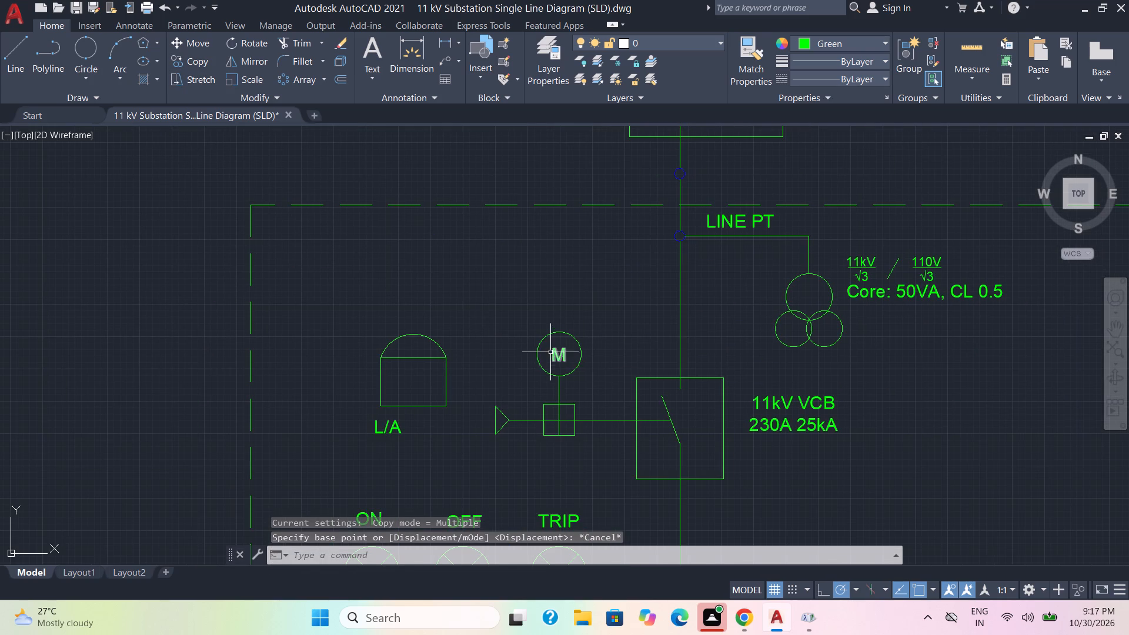
click(563, 362)
click(199, 56)
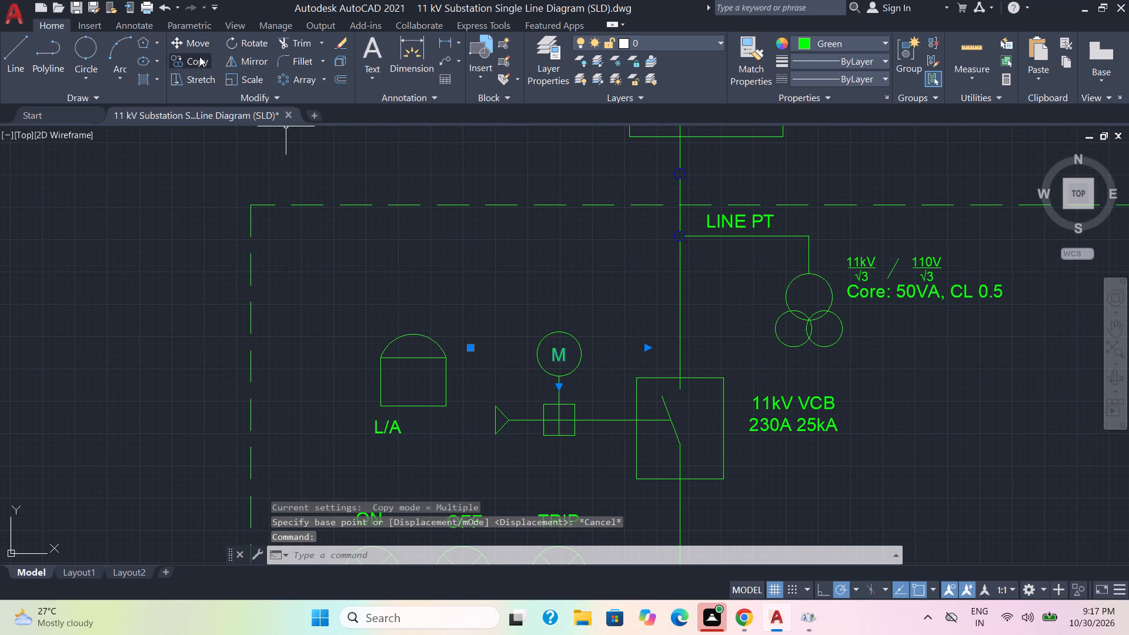
click(562, 359)
scroll(503, 444, down, 2)
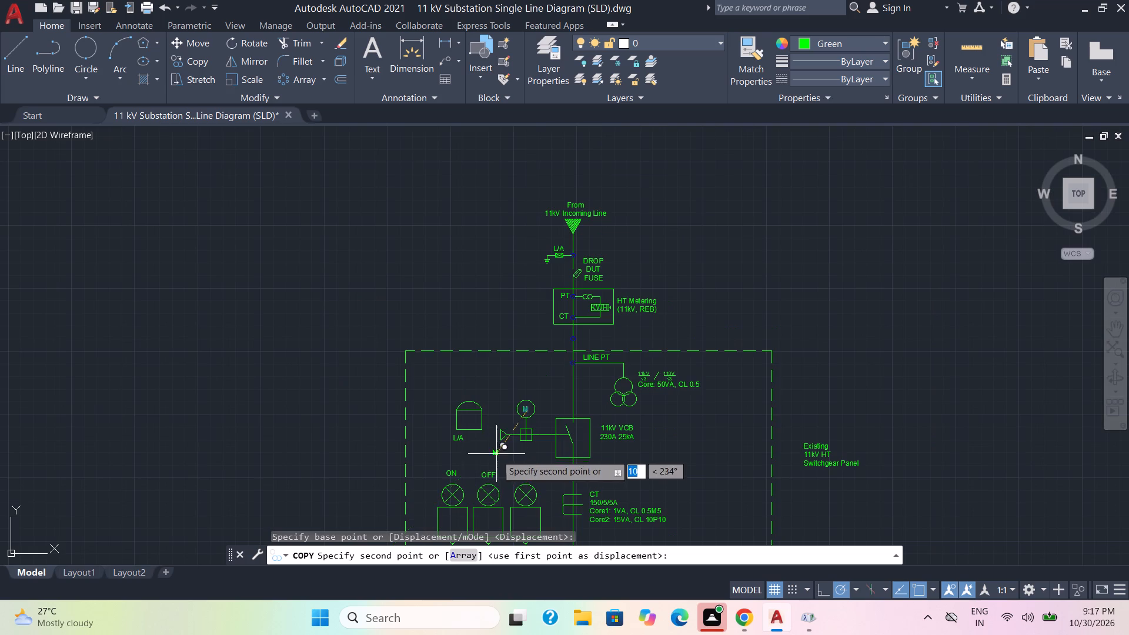
middle_drag(493, 462, 590, 266)
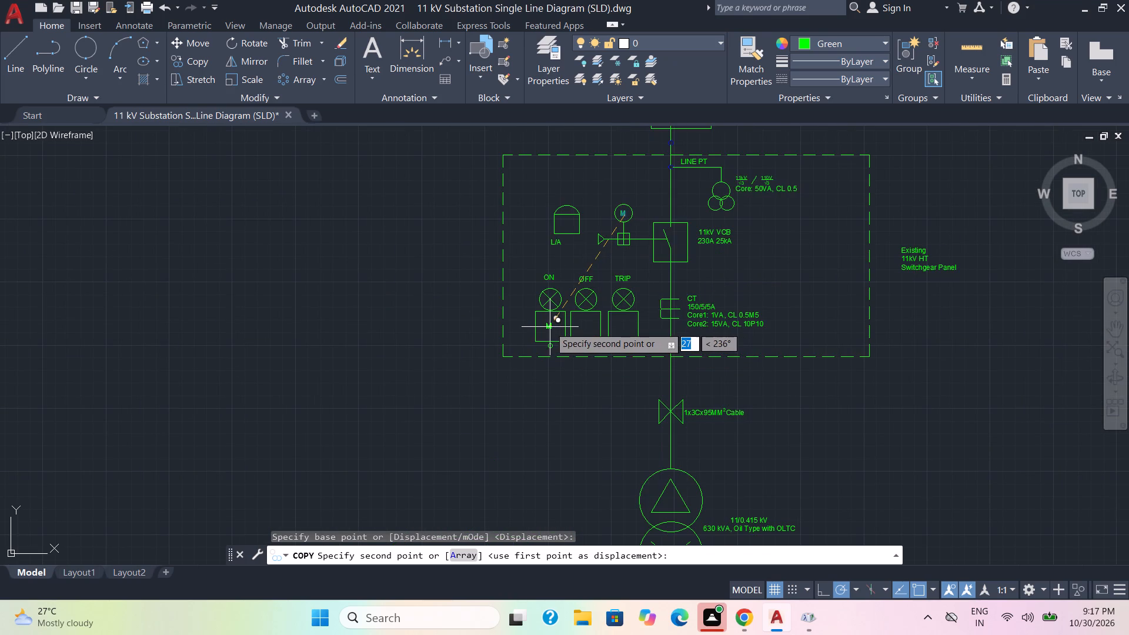
click(550, 327)
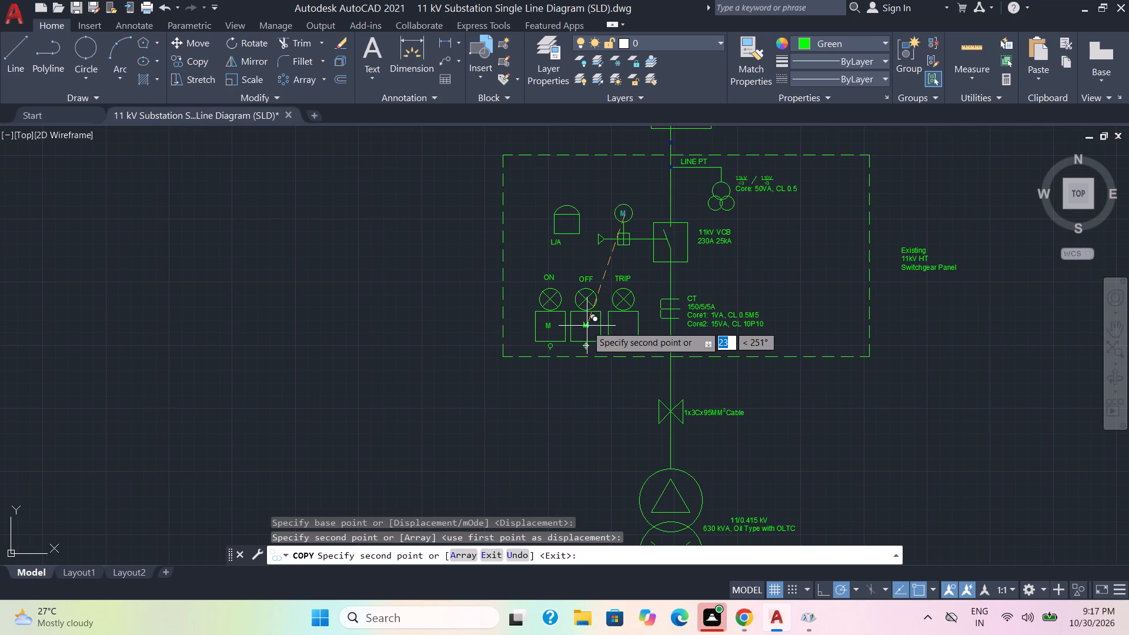
click(587, 326)
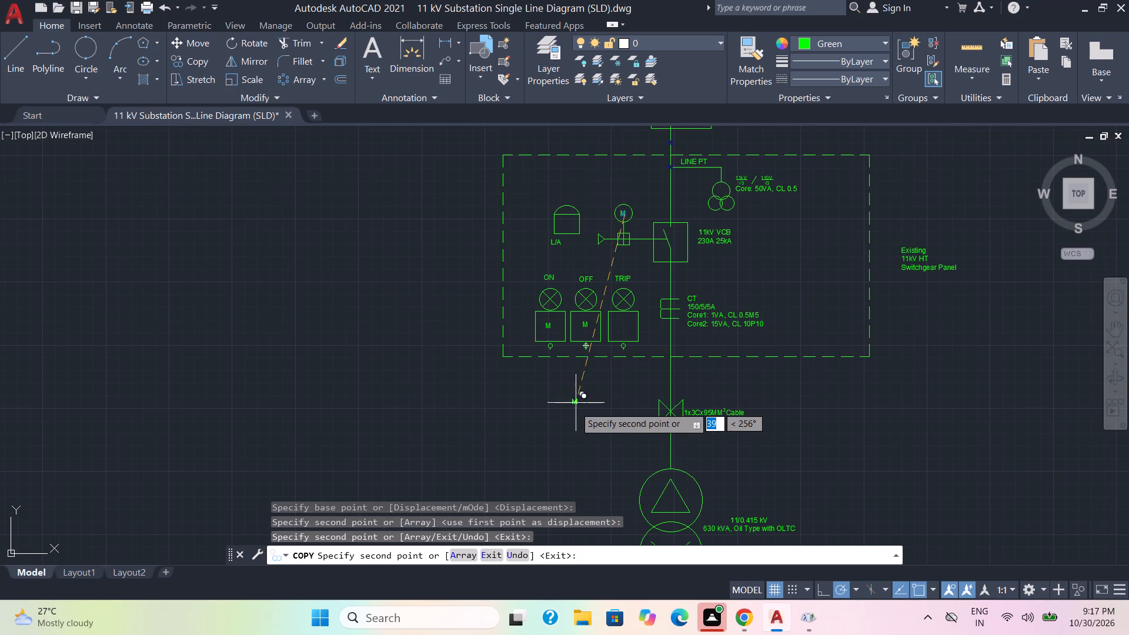
Place two more copies of the "M" letter in the boxes below the yellow panel's ON and OFF lamps.
middle_drag(575, 407, 627, 182)
scroll(596, 380, down, 1)
middle_drag(579, 431, 593, 298)
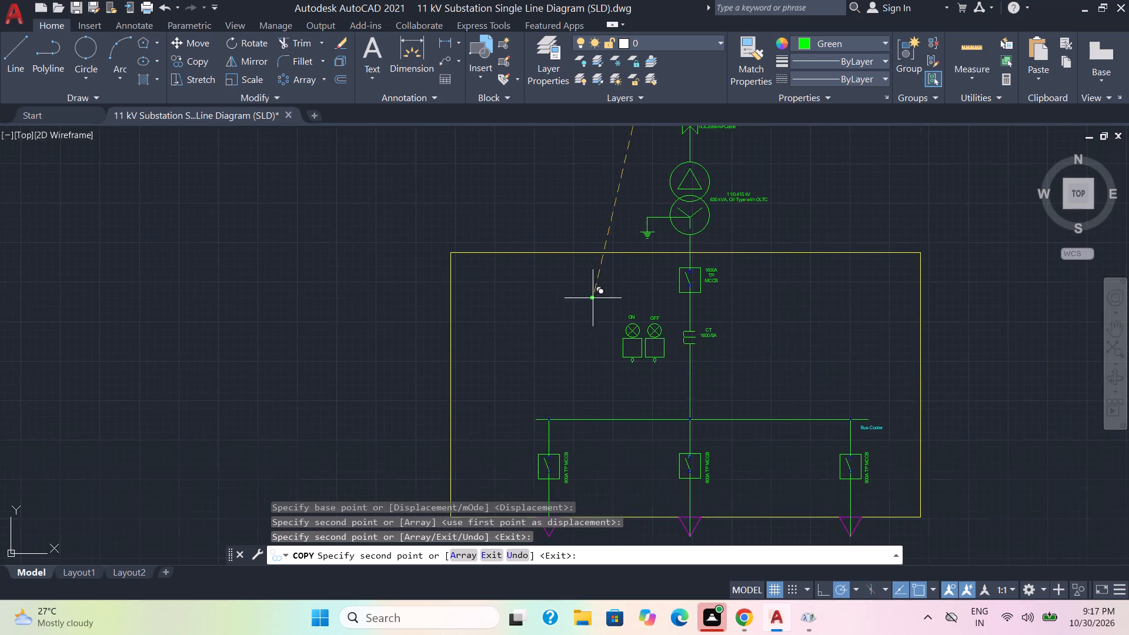
scroll(655, 375, up, 2)
click(591, 309)
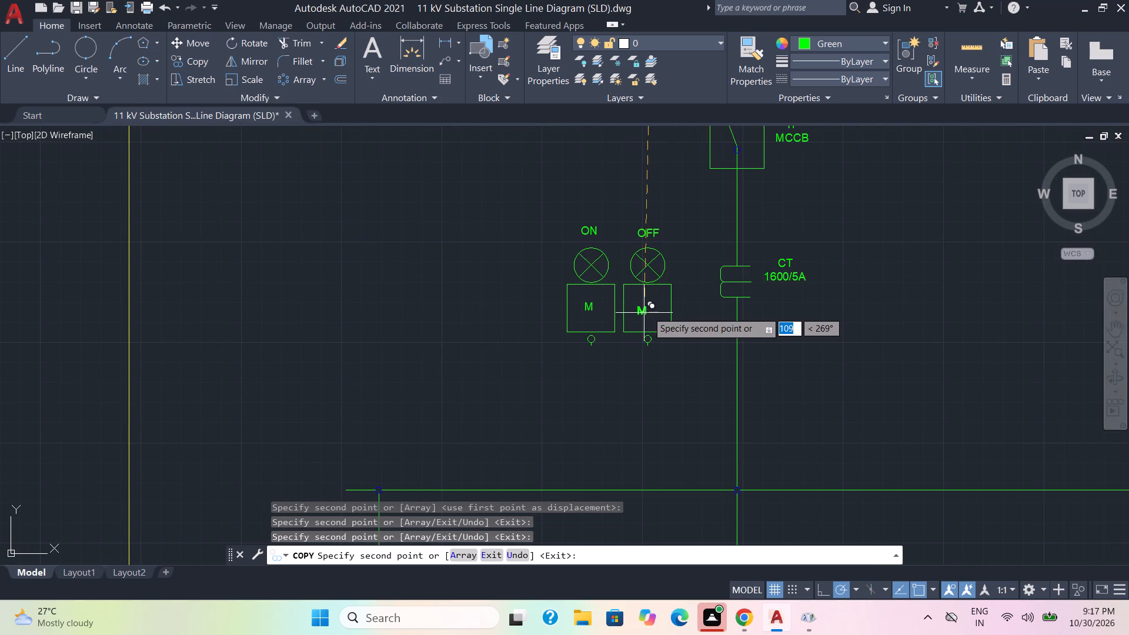
click(650, 309)
key(Escape)
In the yellow panel, change the letter in the OFF lamp's box to "A" and in the ON lamp's box to "V".
double_click(653, 309)
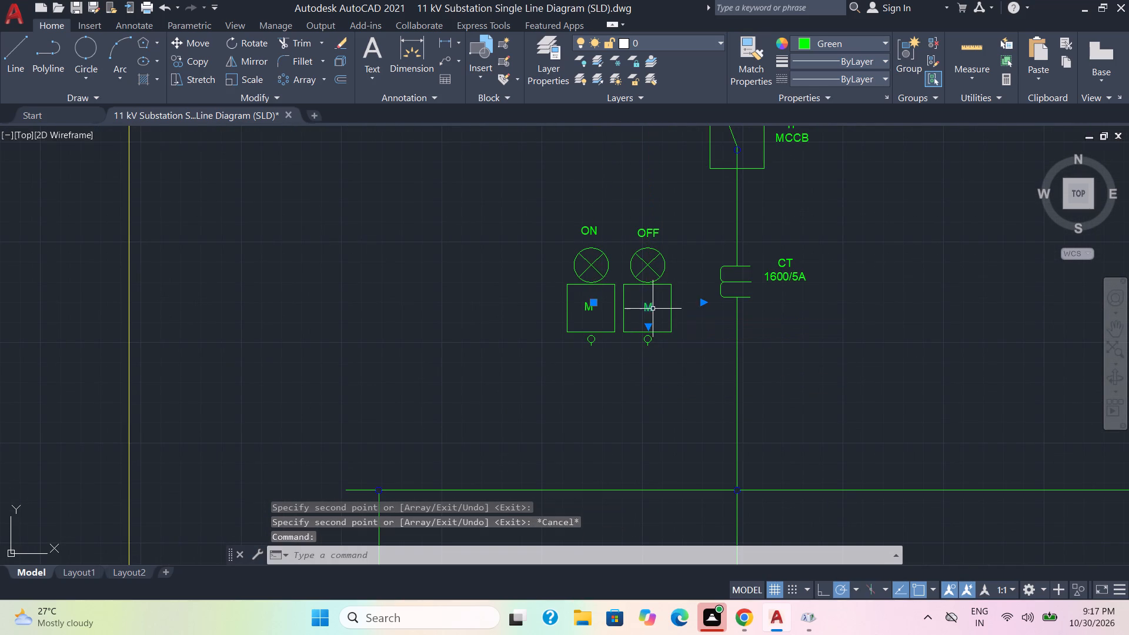
drag(655, 308, 643, 309)
key(a)
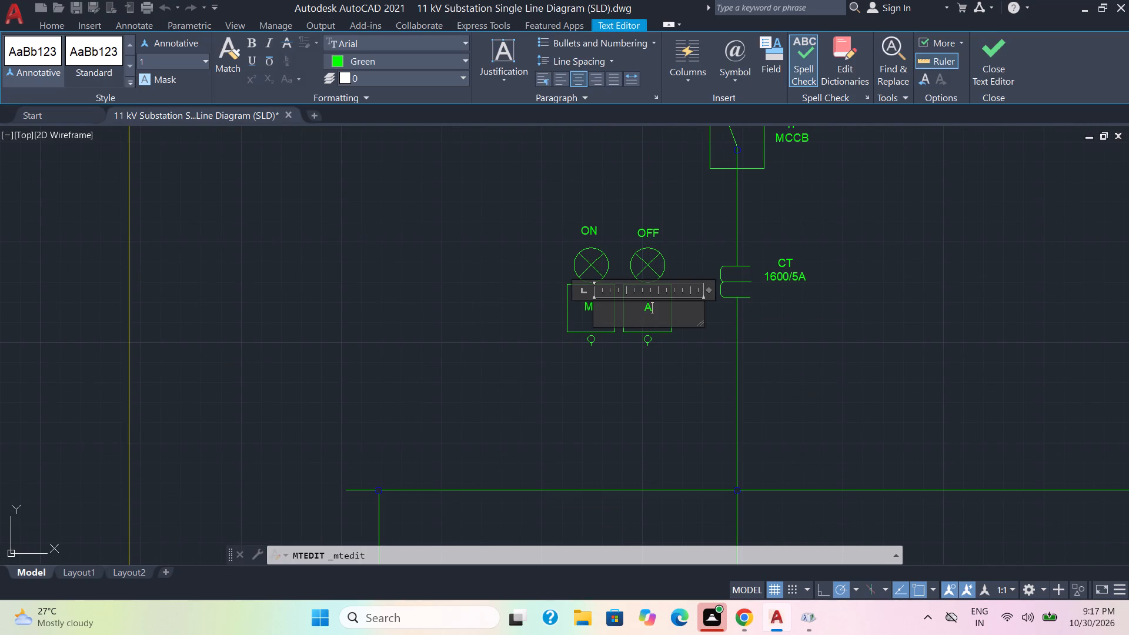
click(589, 308)
double_click(589, 308)
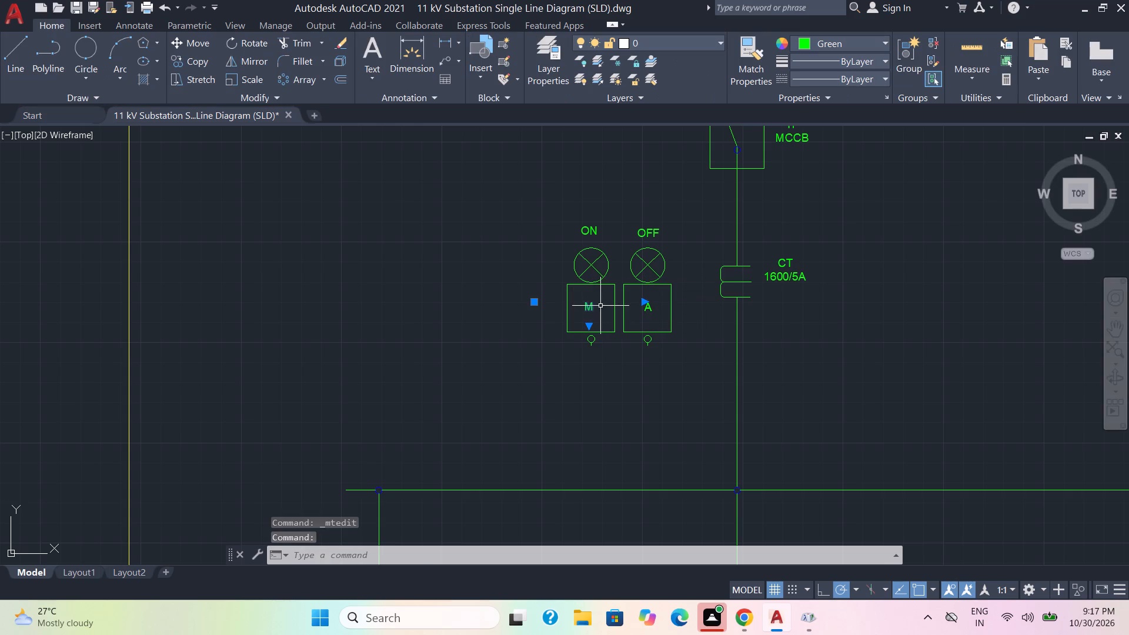
drag(603, 305, 593, 307)
double_click(591, 307)
drag(596, 307, 546, 306)
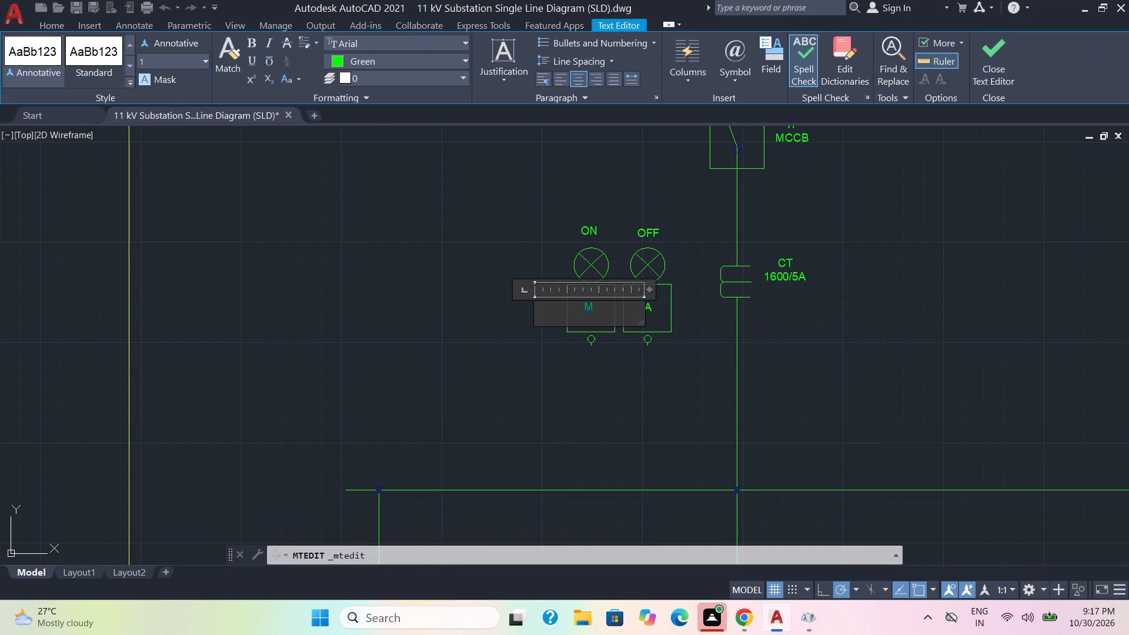
key(v)
click(462, 342)
In the HT panel, change the letter in the OFF lamp's box to "A" and in the ON lamp's box to "V".
scroll(693, 235, down, 1)
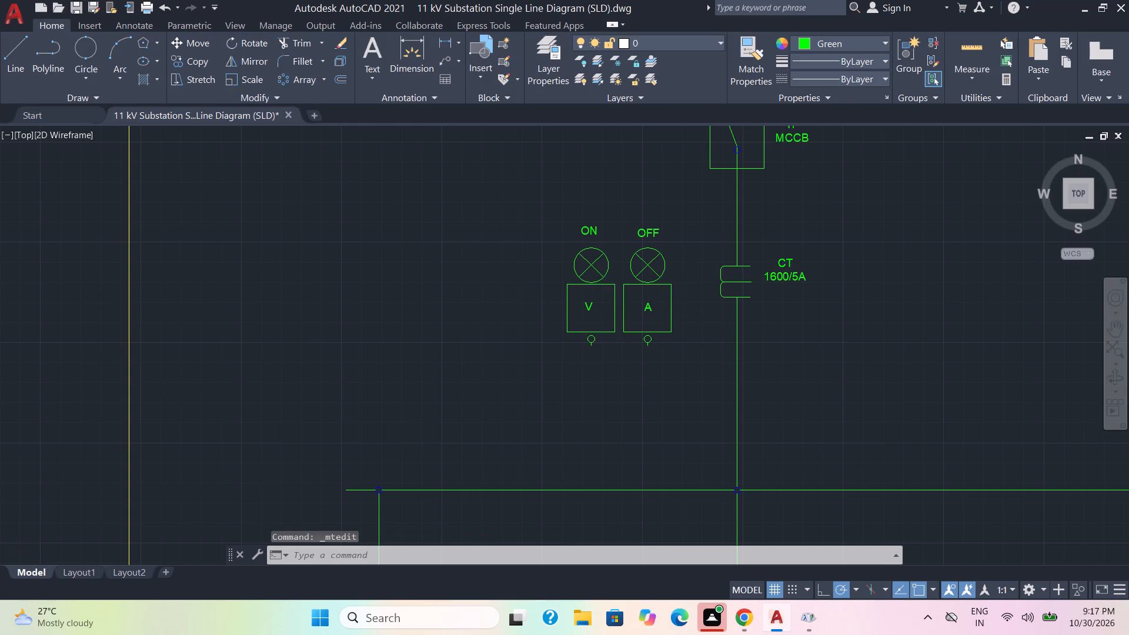
middle_drag(693, 235, 659, 385)
middle_drag(636, 190, 623, 388)
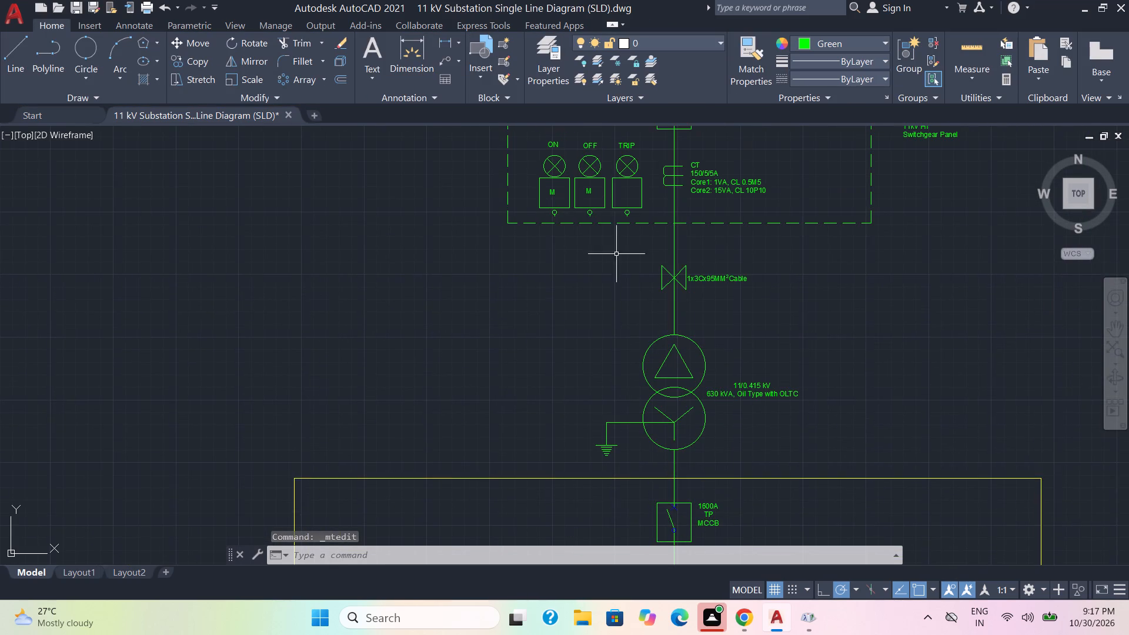
click(589, 192)
click(589, 192)
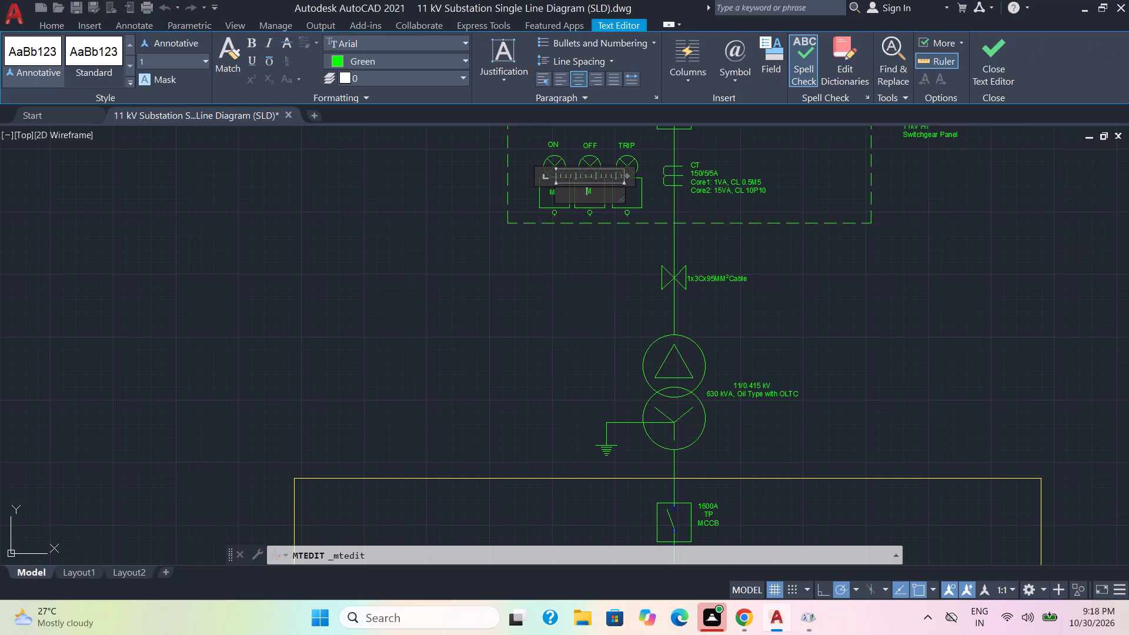
drag(599, 190, 576, 196)
key(a)
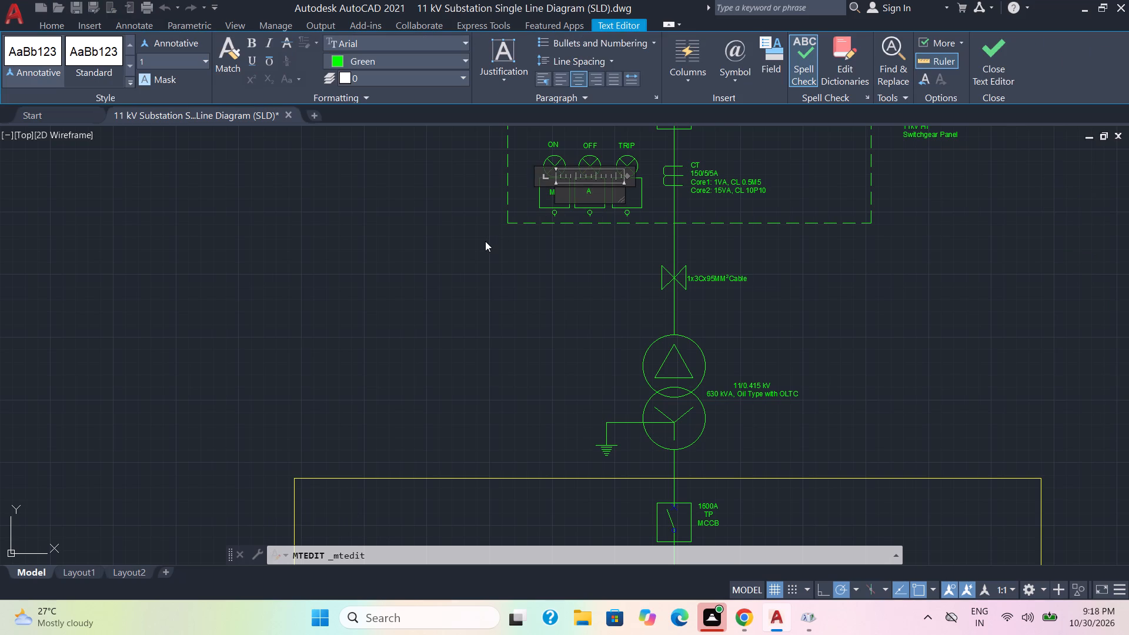
click(485, 241)
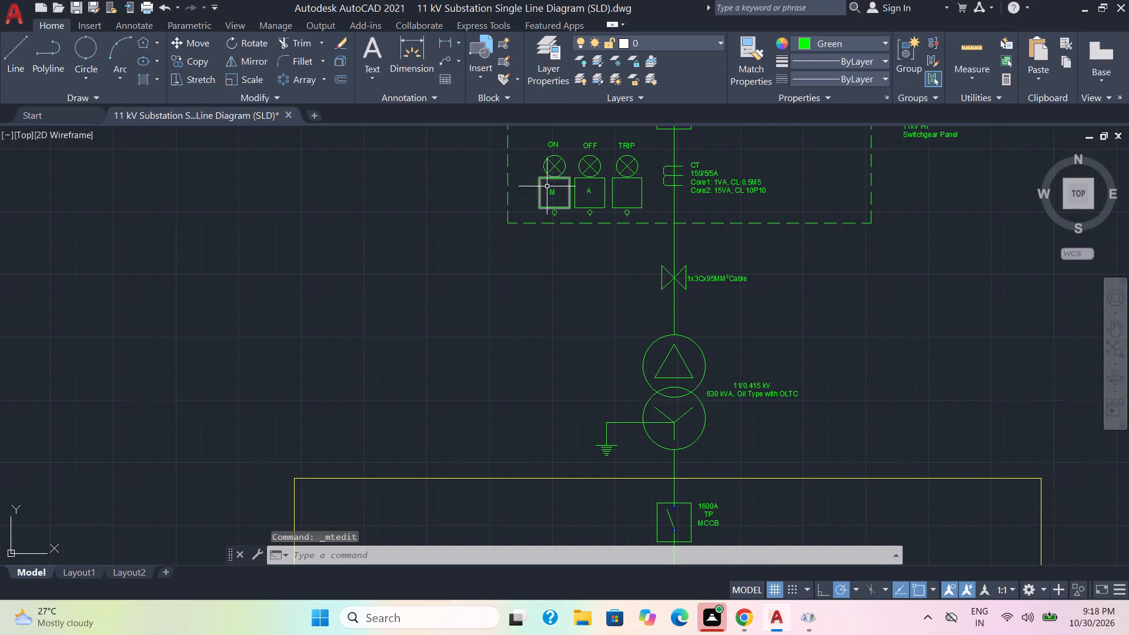
double_click(553, 193)
drag(558, 192, 534, 195)
key(v)
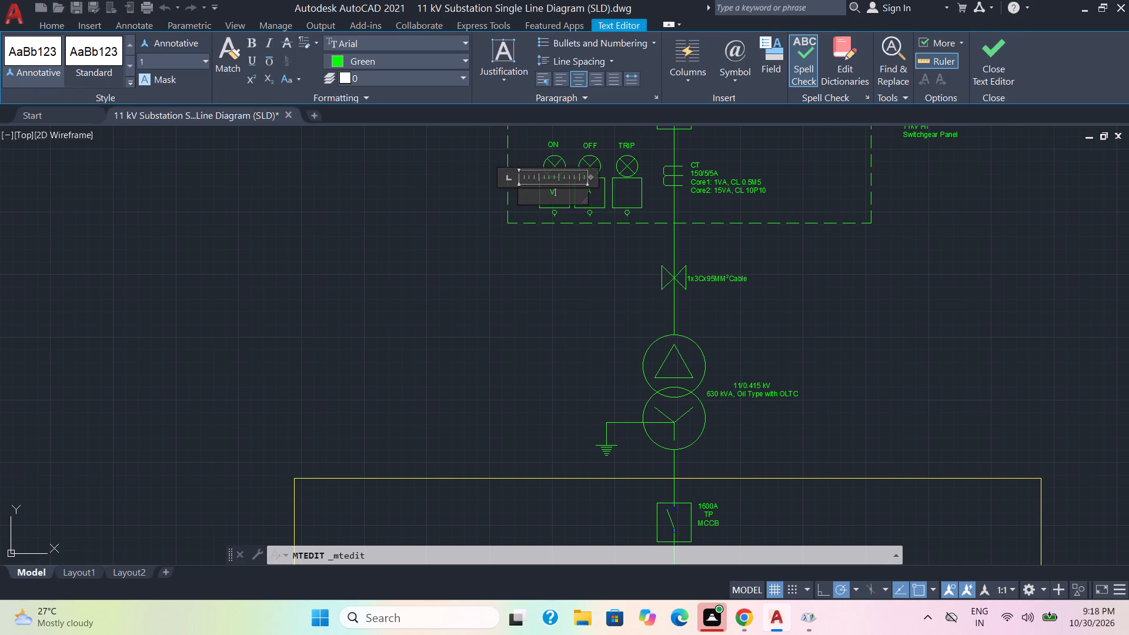
click(492, 246)
Delete the empty box and its small symbol below the TRIP lamp in the HT panel.
click(647, 210)
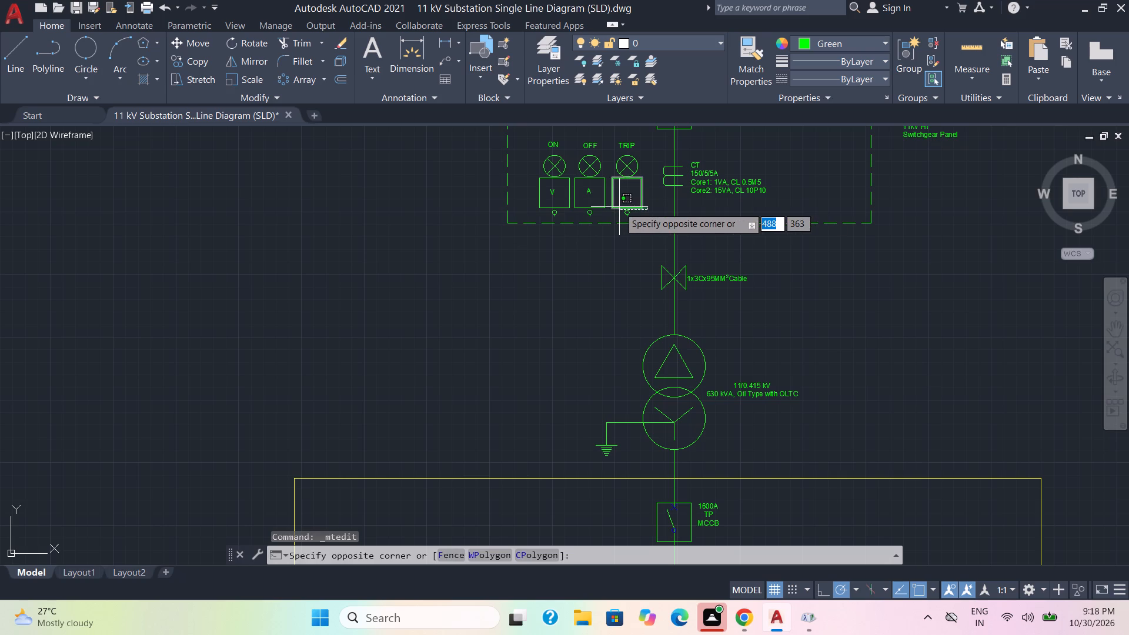
click(619, 207)
click(636, 219)
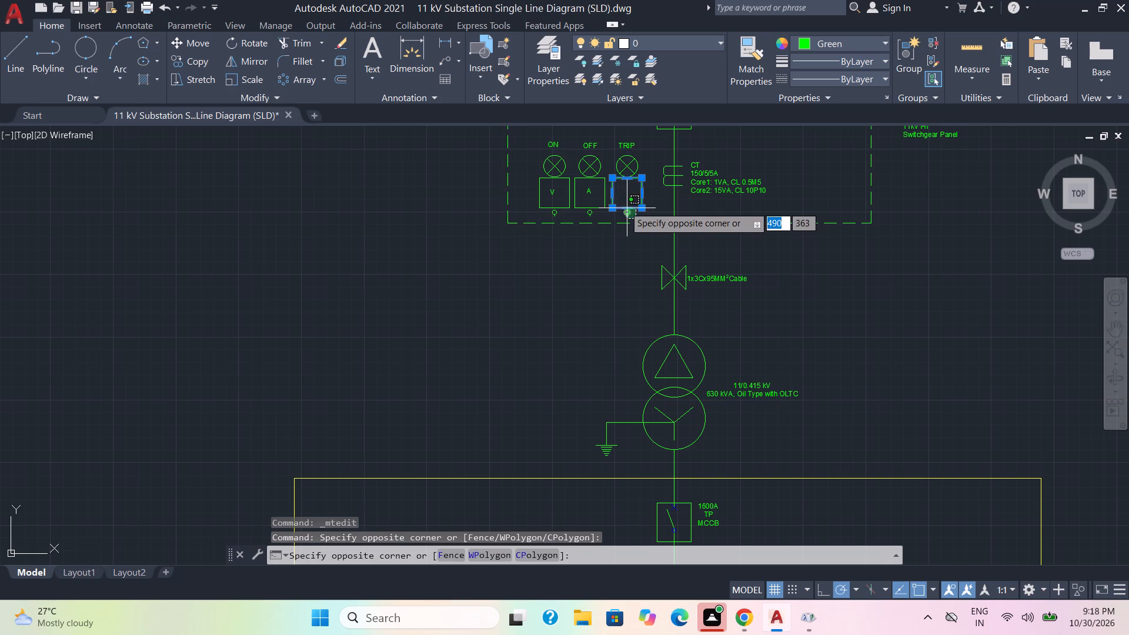
click(624, 206)
key(Delete)
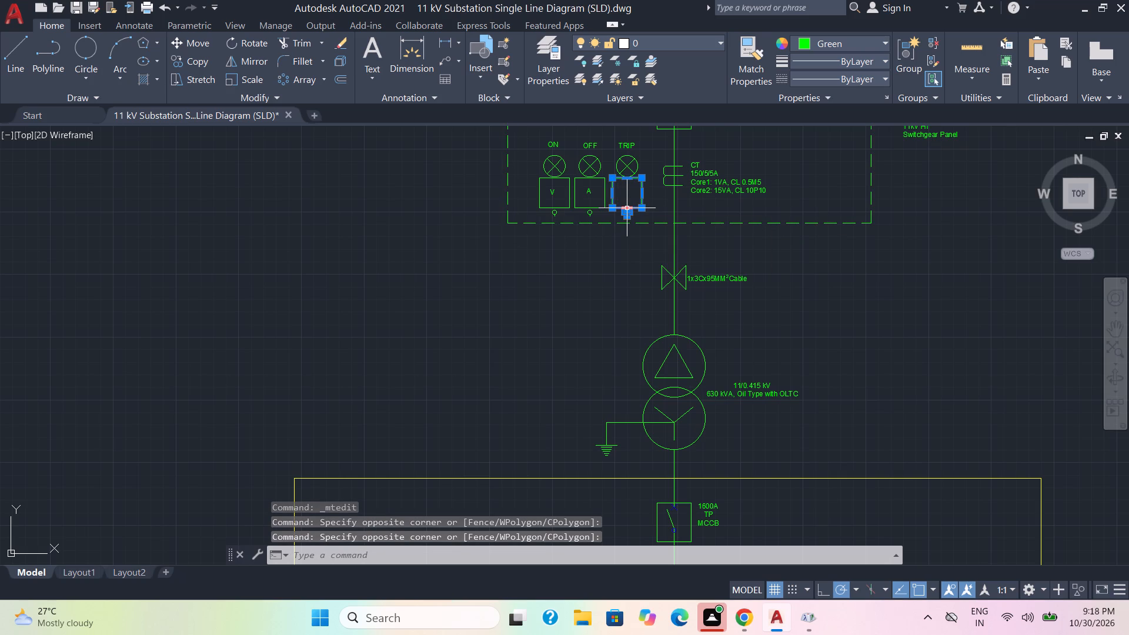
key(Delete)
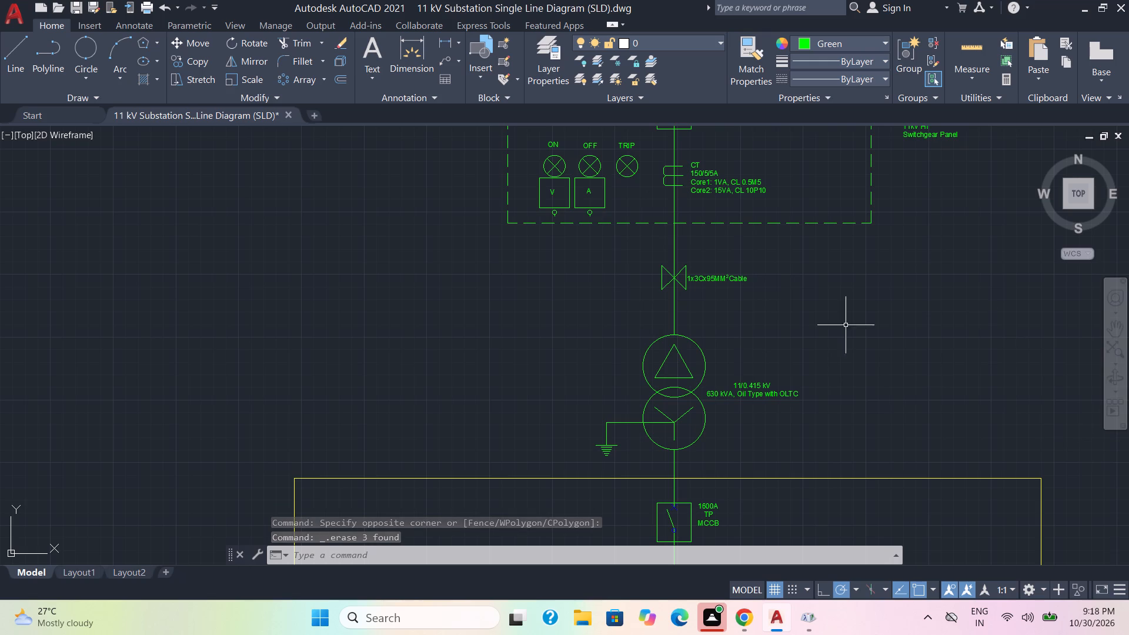
Save the drawing.
key(ctrl+s)
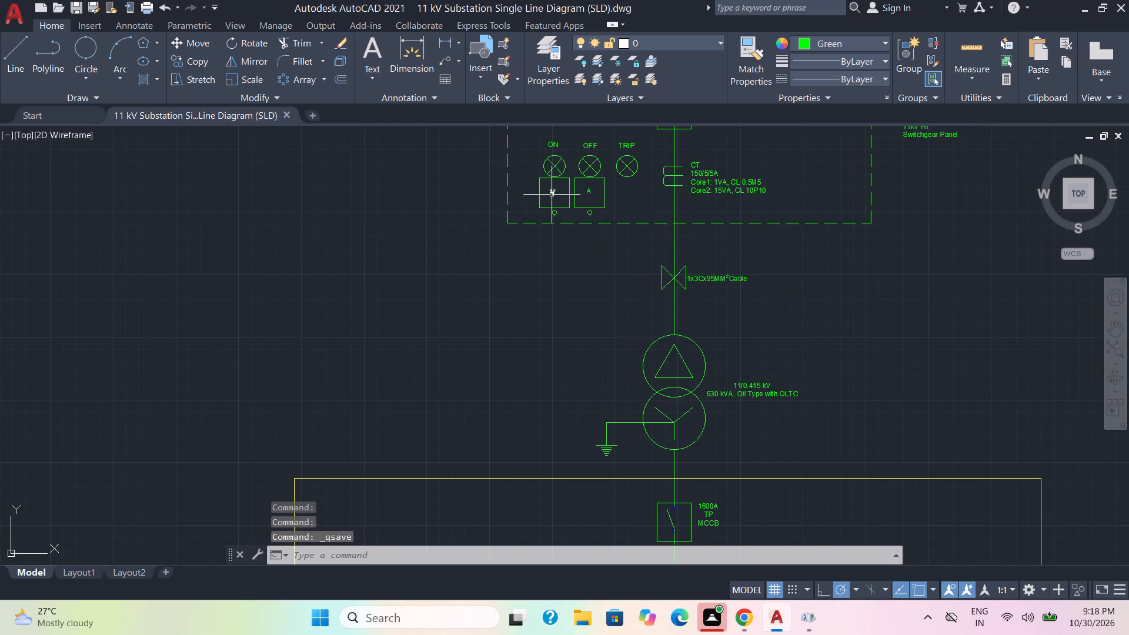
Set the text height of the four V and A letters in the HT and yellow panels to 2.
click(552, 195)
click(590, 195)
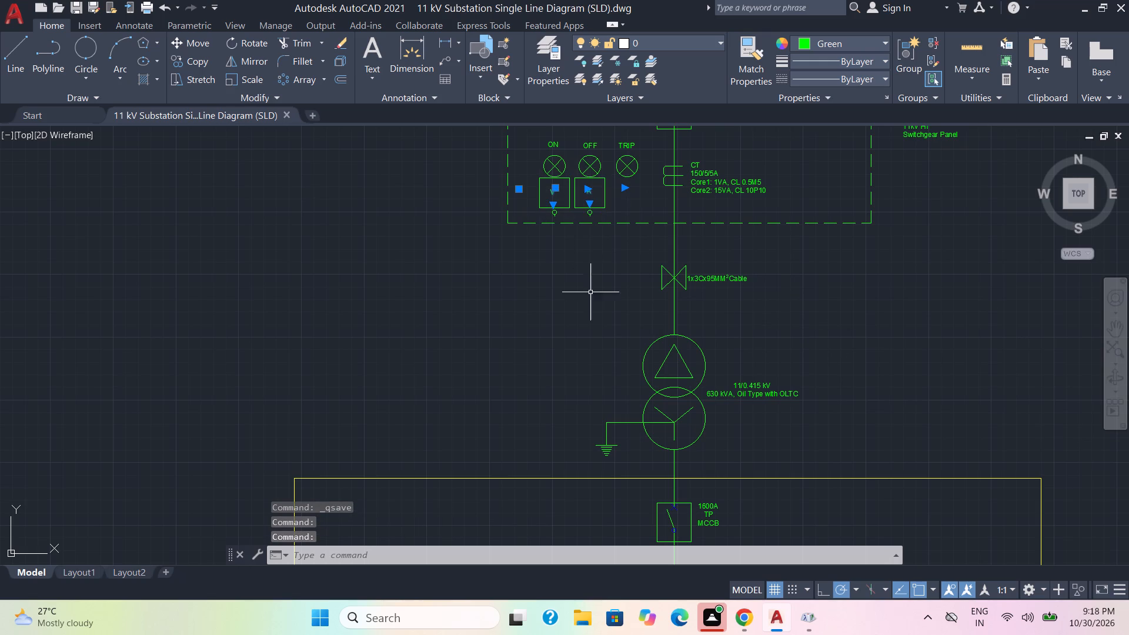
scroll(550, 341, down, 2)
middle_drag(517, 439, 509, 251)
scroll(548, 281, up, 1)
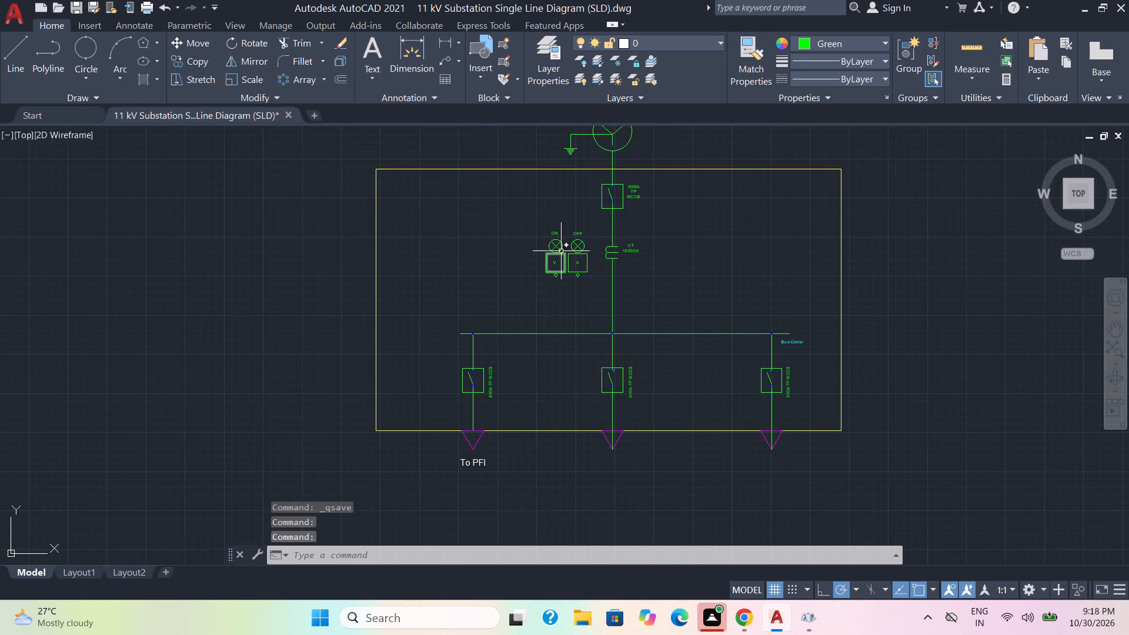
click(555, 263)
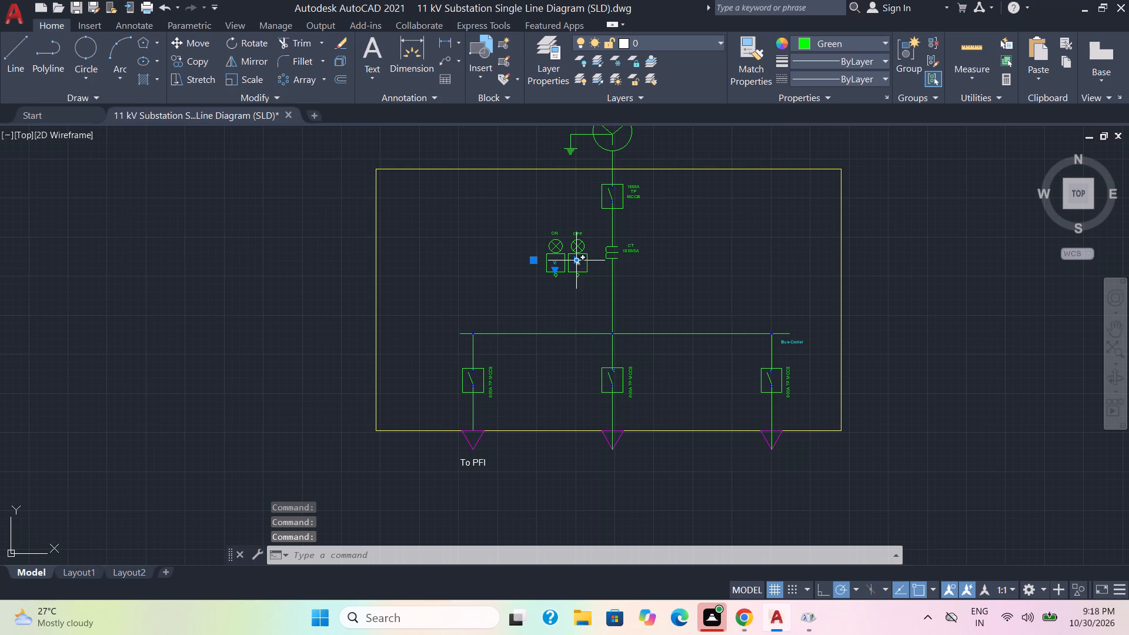
click(576, 266)
key(ctrl+1)
click(116, 370)
key(1)
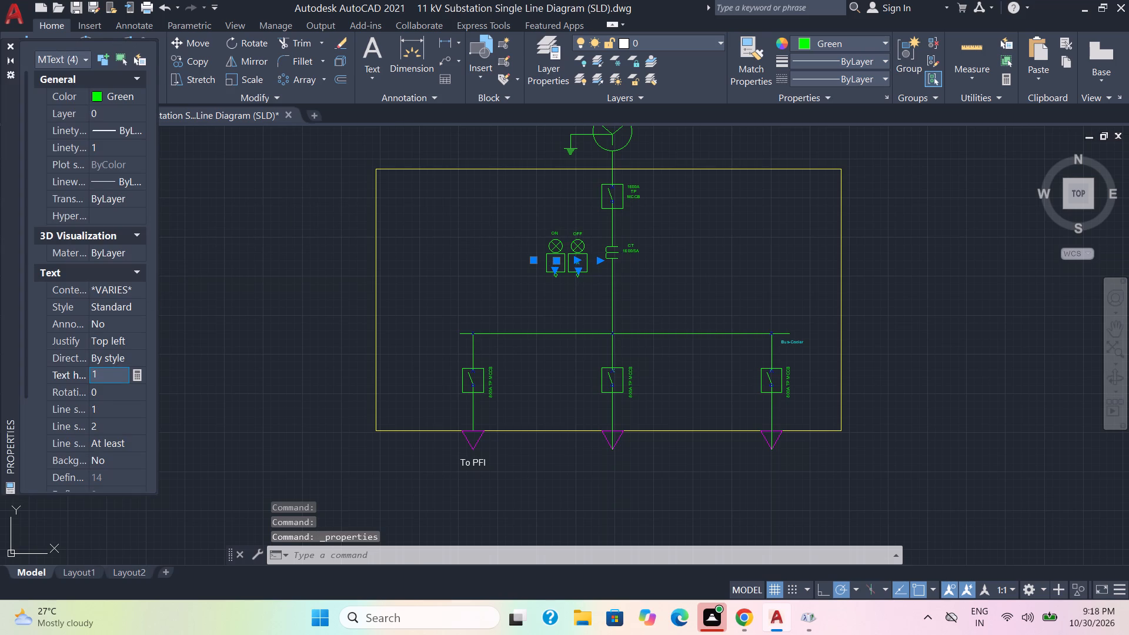
key(BackSpace)
key(2)
key(Return)
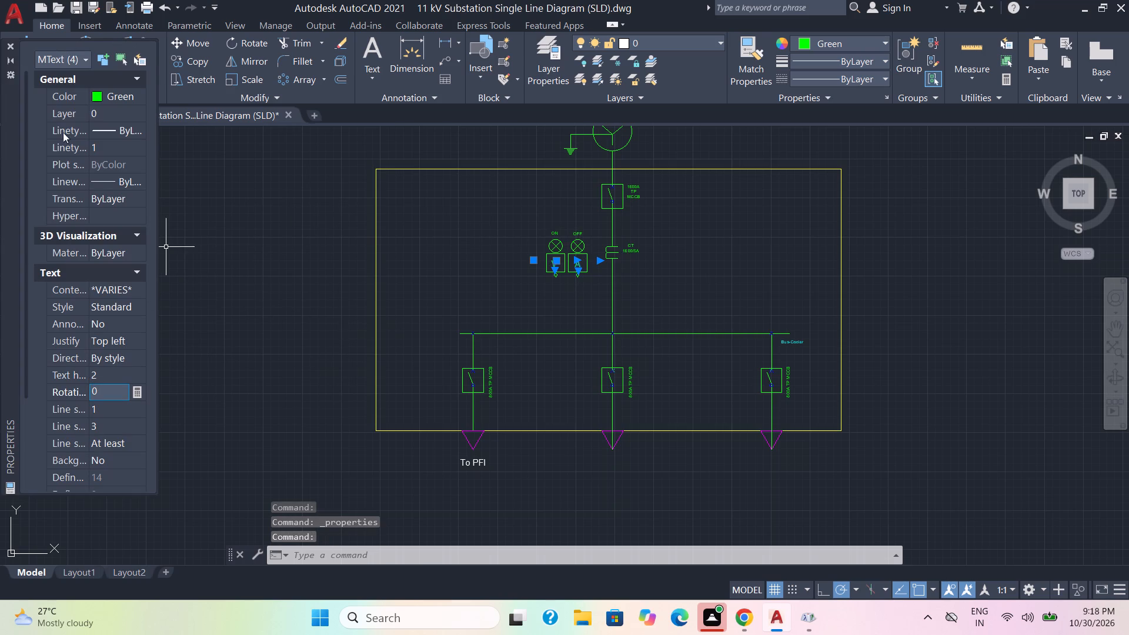
click(4, 44)
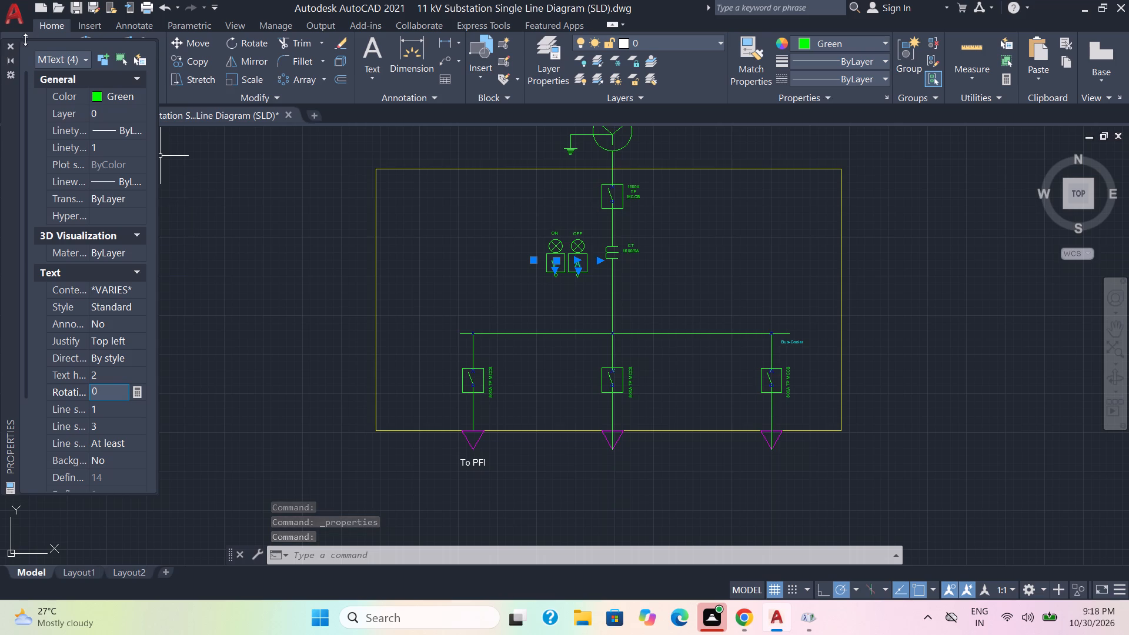
Set the text height of the three 800A TP MCCB feeder labels and the Bus-Cooler label to 2.
click(14, 46)
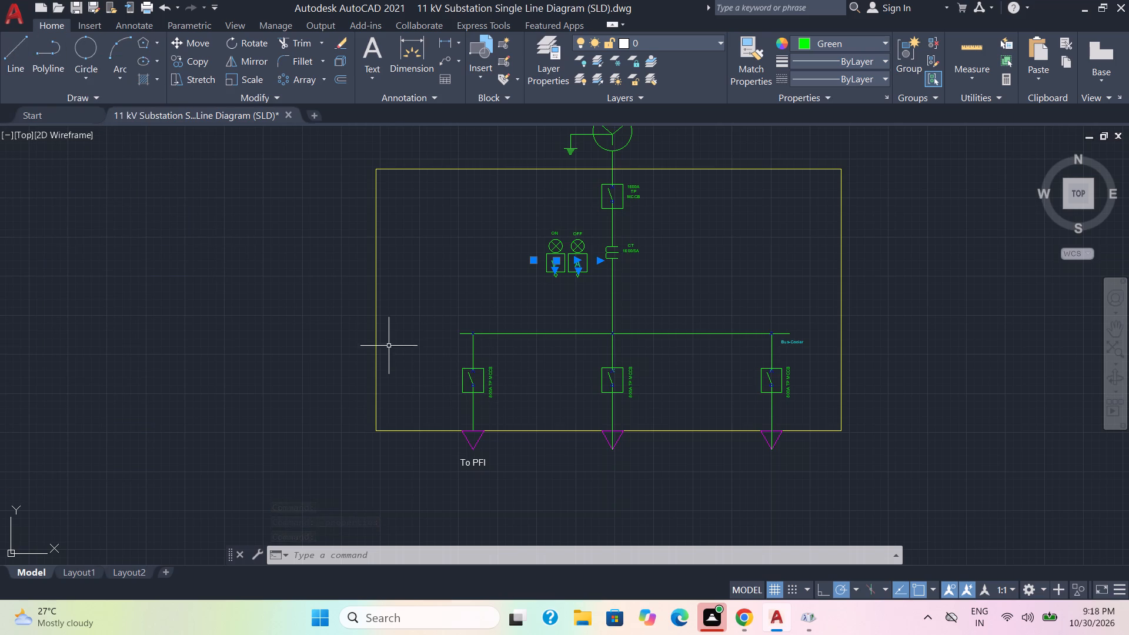
key(Escape)
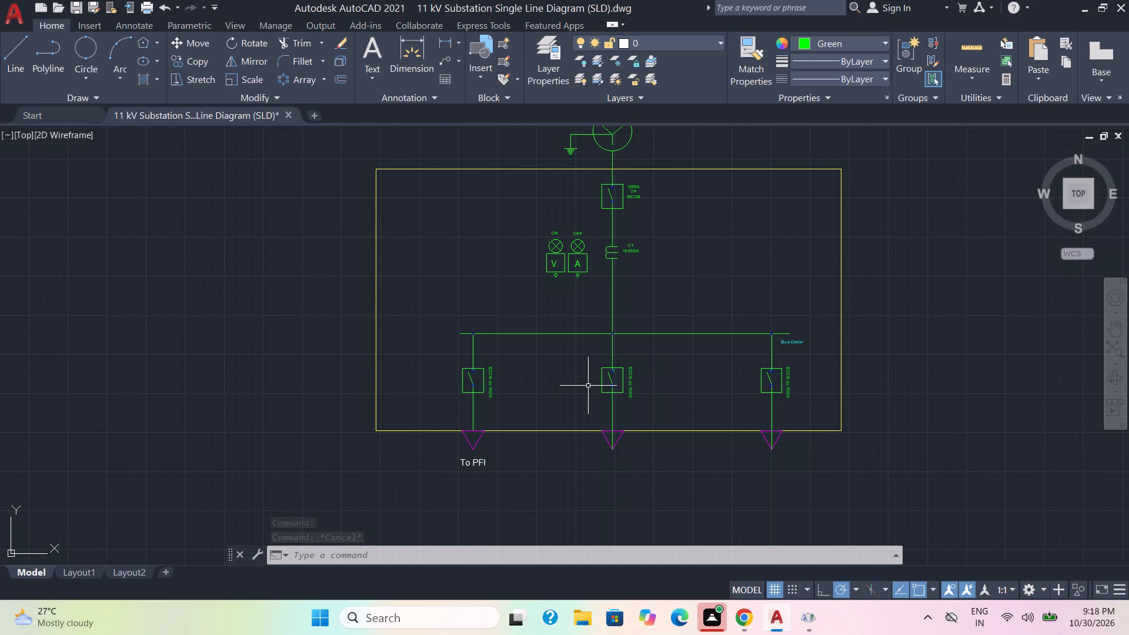
click(491, 395)
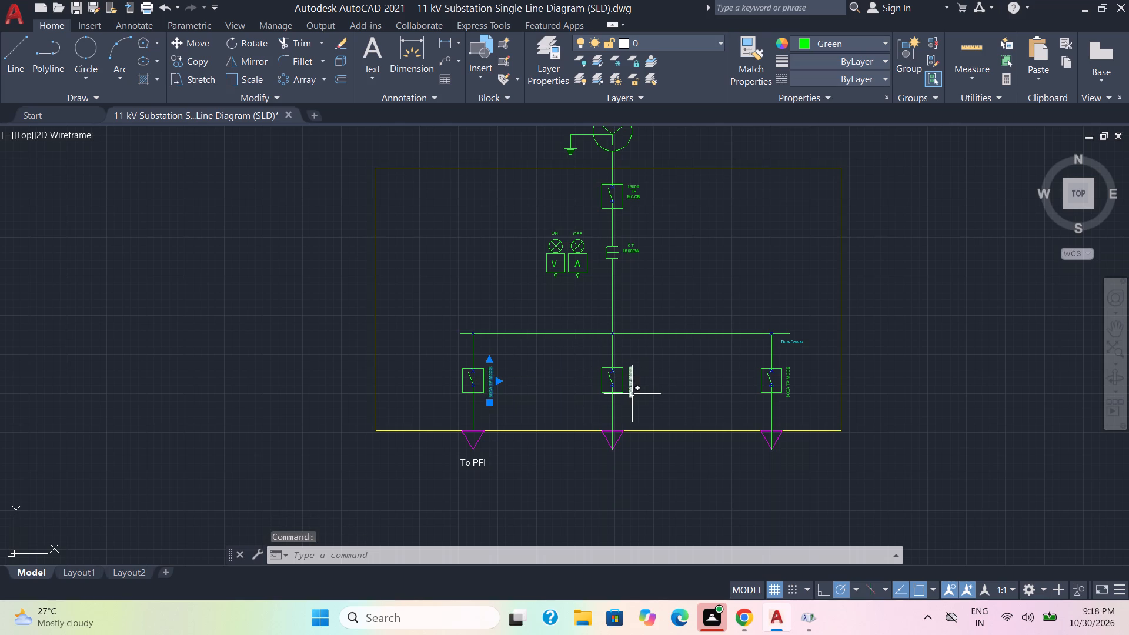
click(632, 395)
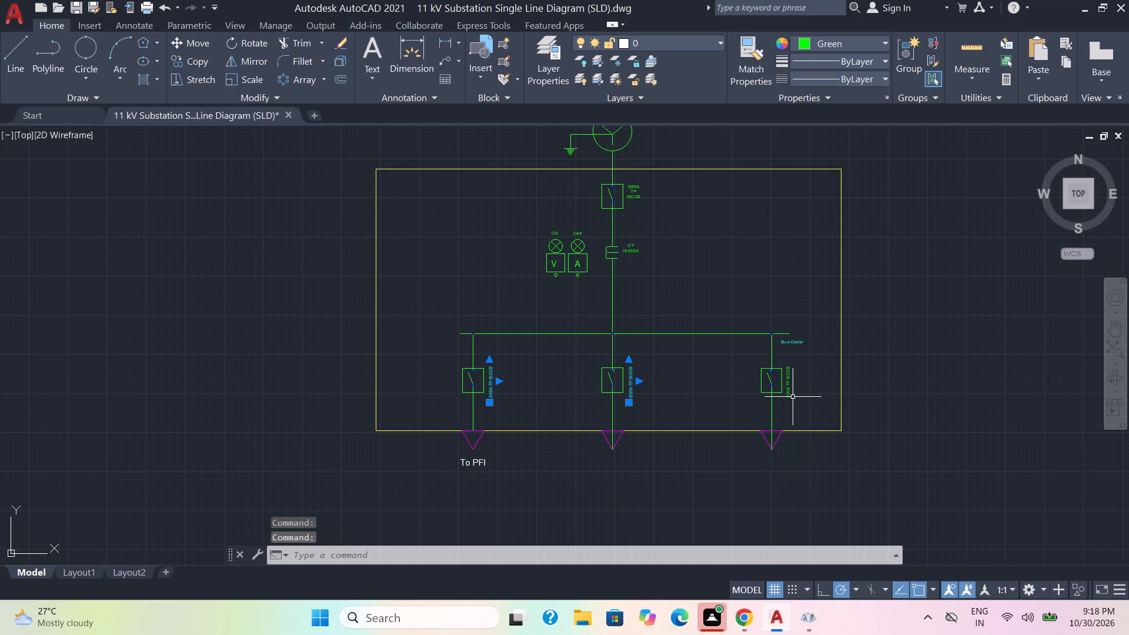
click(791, 396)
click(794, 345)
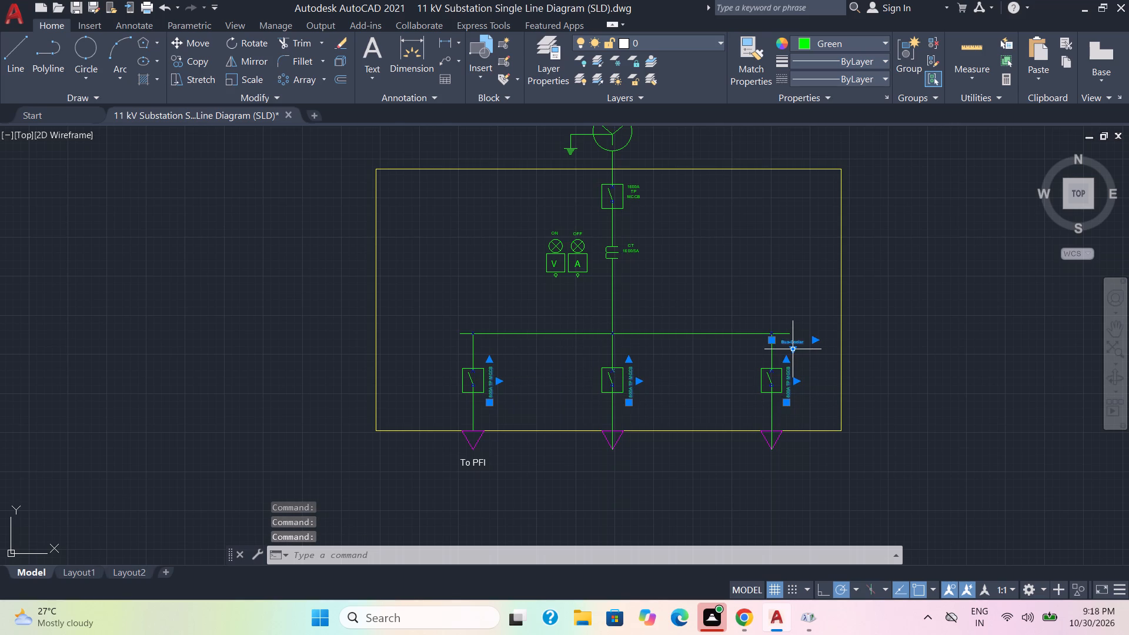
key(ctrl+1)
click(117, 370)
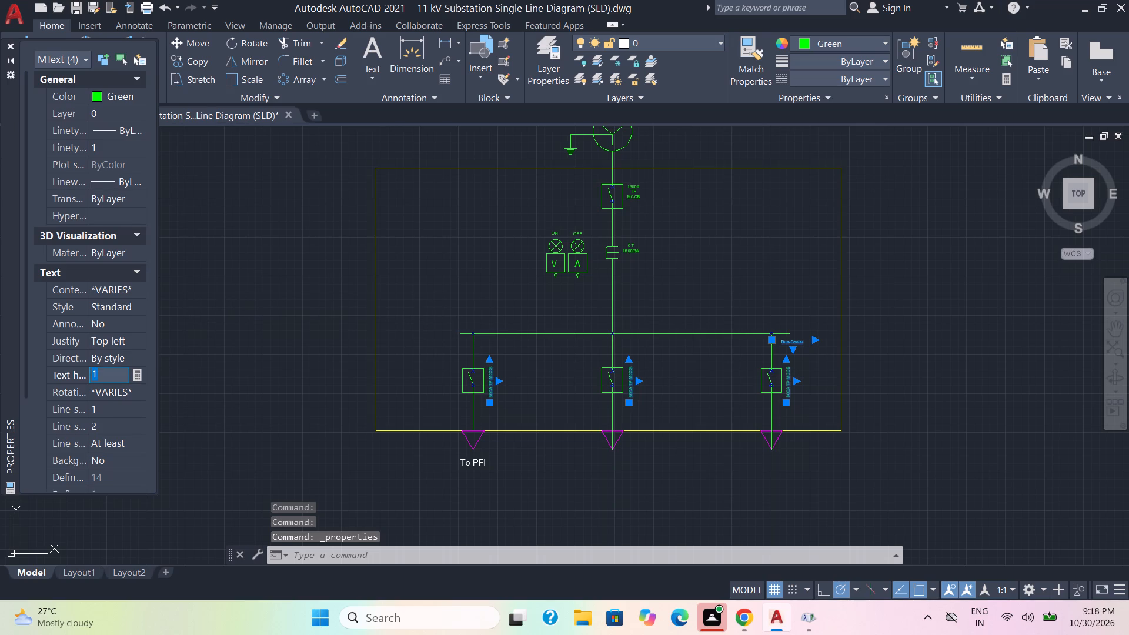
key(2)
key(Return)
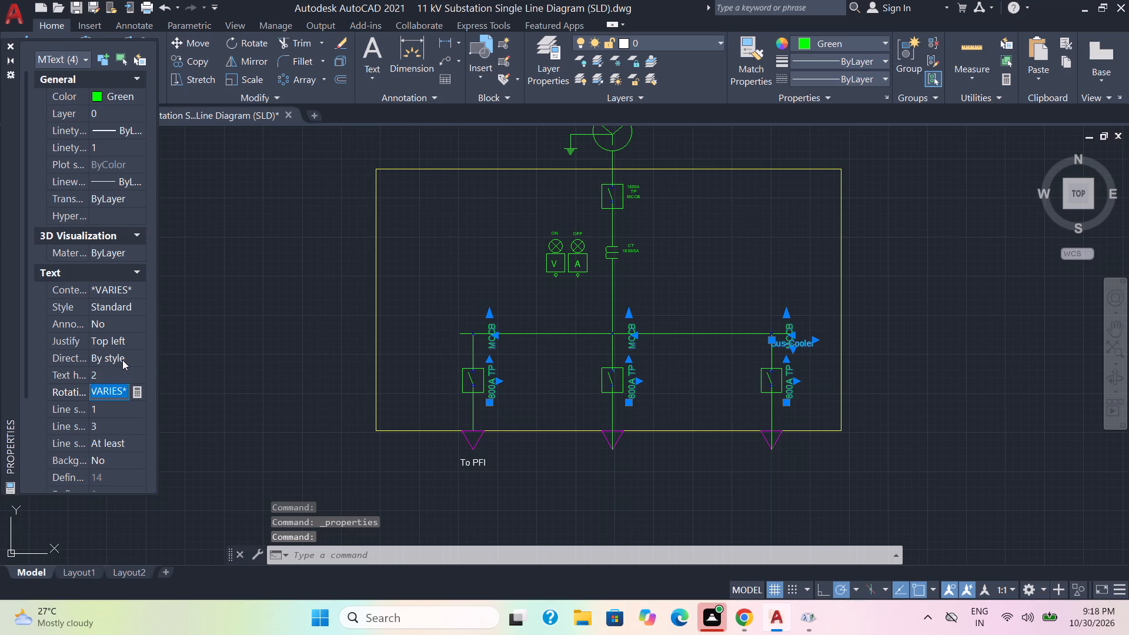
key(Escape)
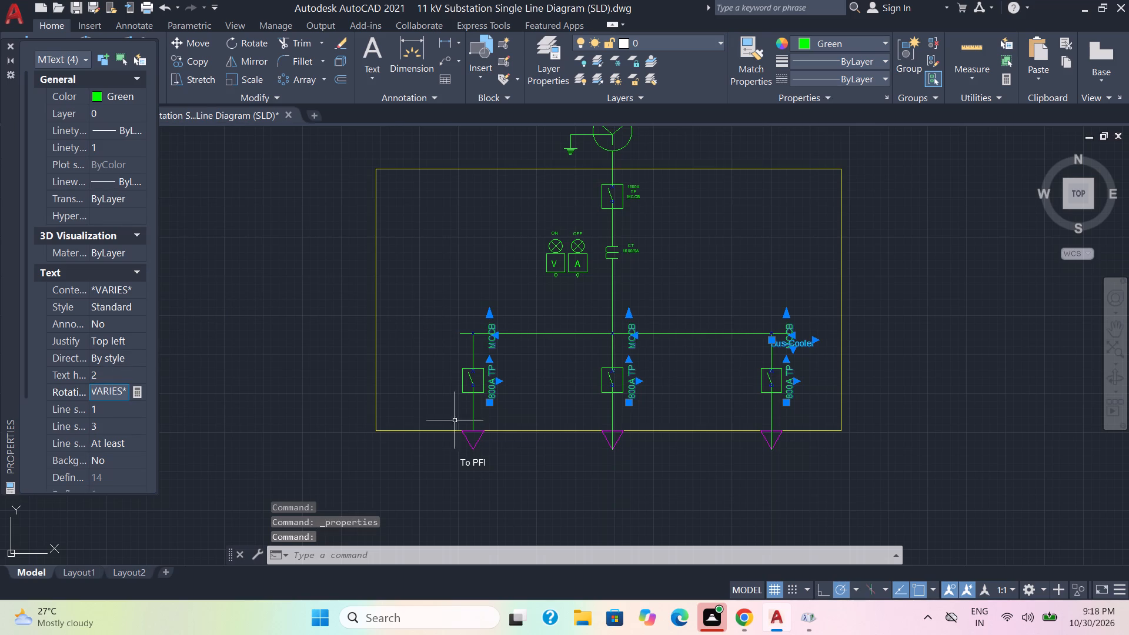
click(8, 45)
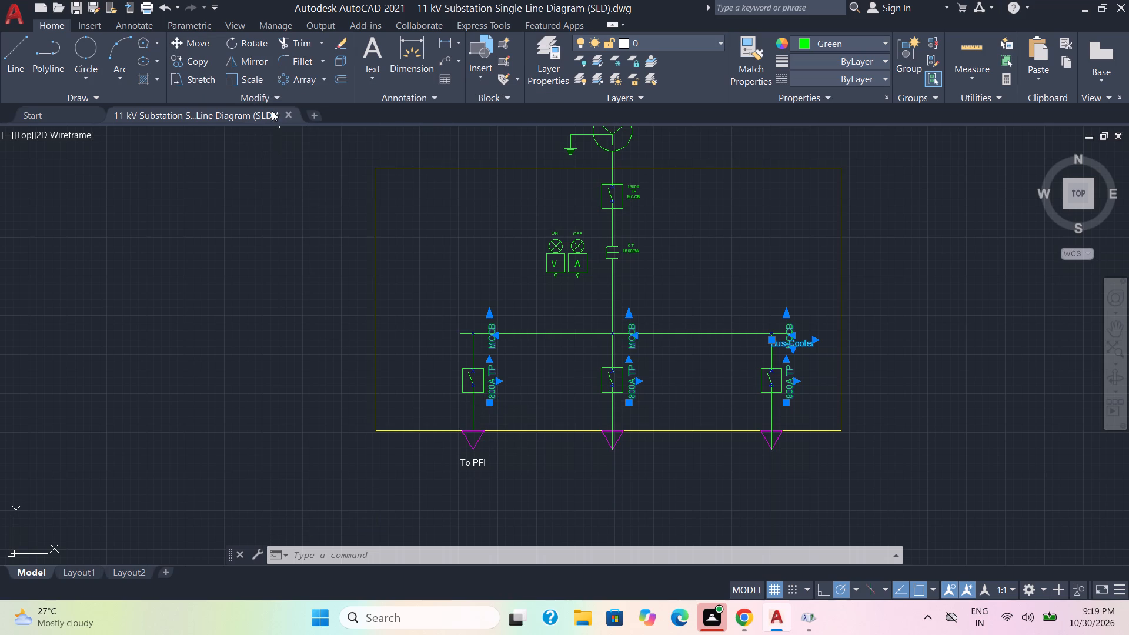
Move the three 800A TP MCCB labels and the Bus-Cooler label together about 6 units straight down.
click(202, 41)
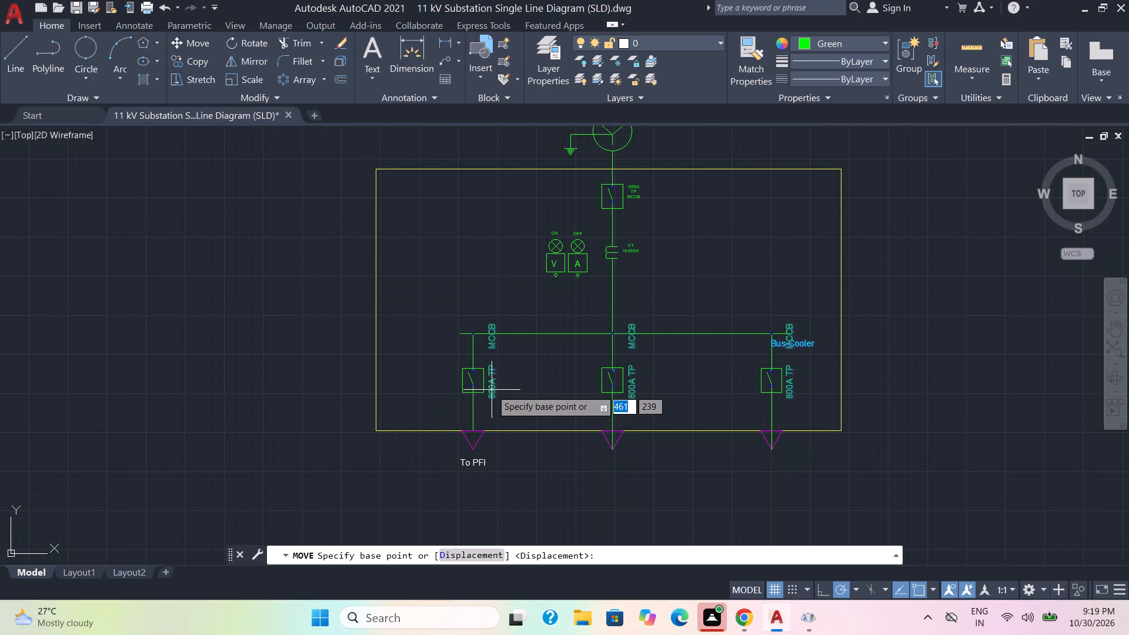
click(493, 390)
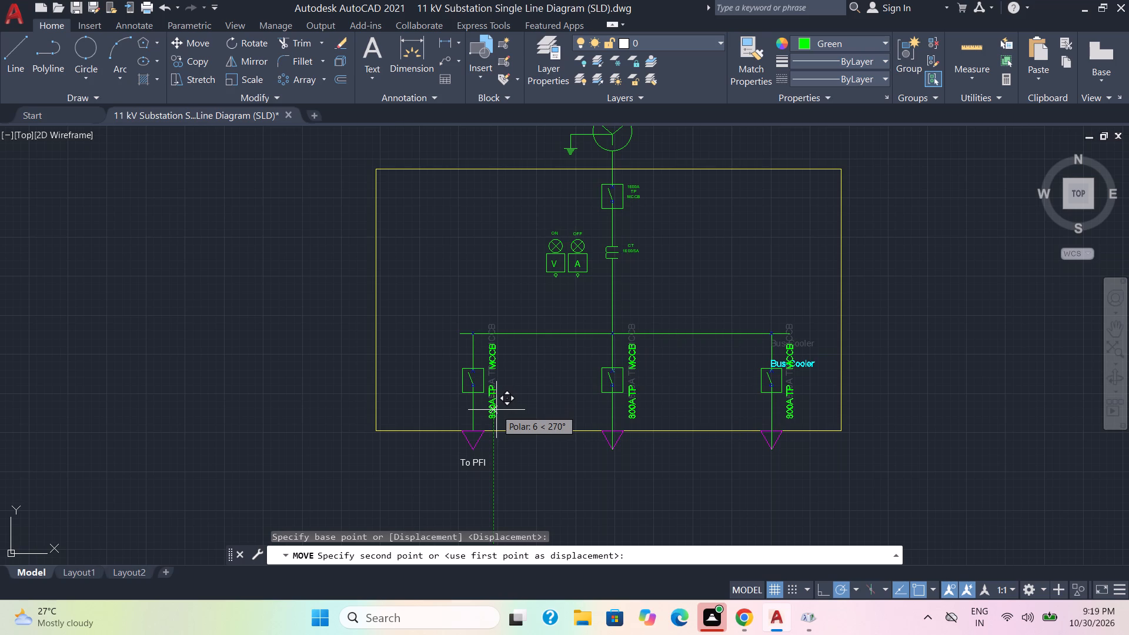
click(496, 410)
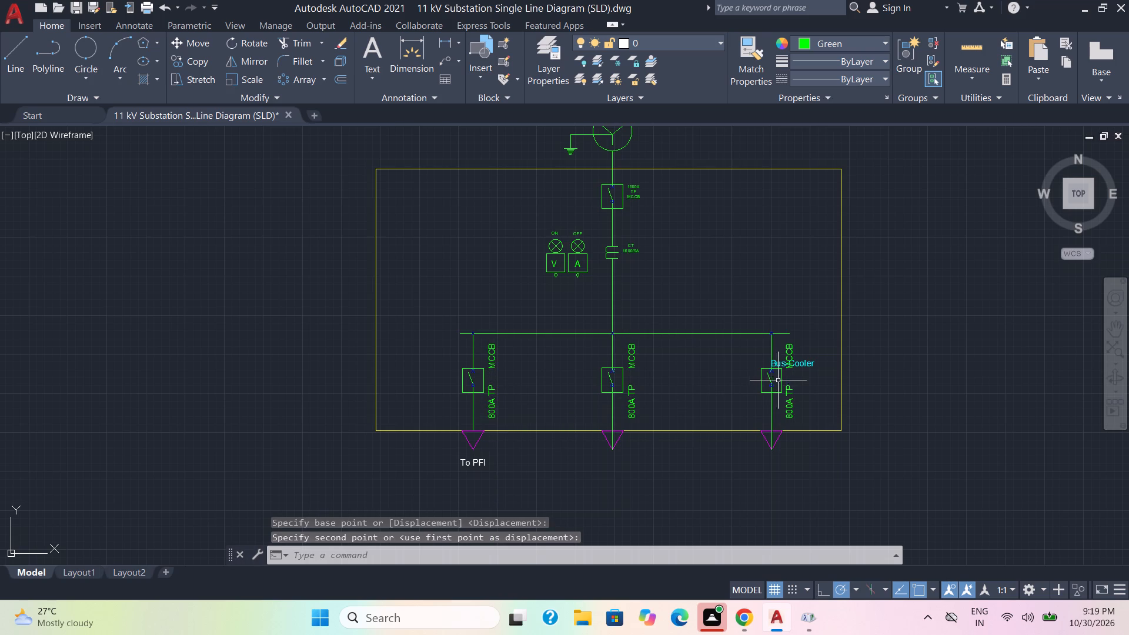
Move the Bus-Cooler label up to just below the busbar's right end, above the right feeder's MCCB label.
click(807, 367)
click(202, 42)
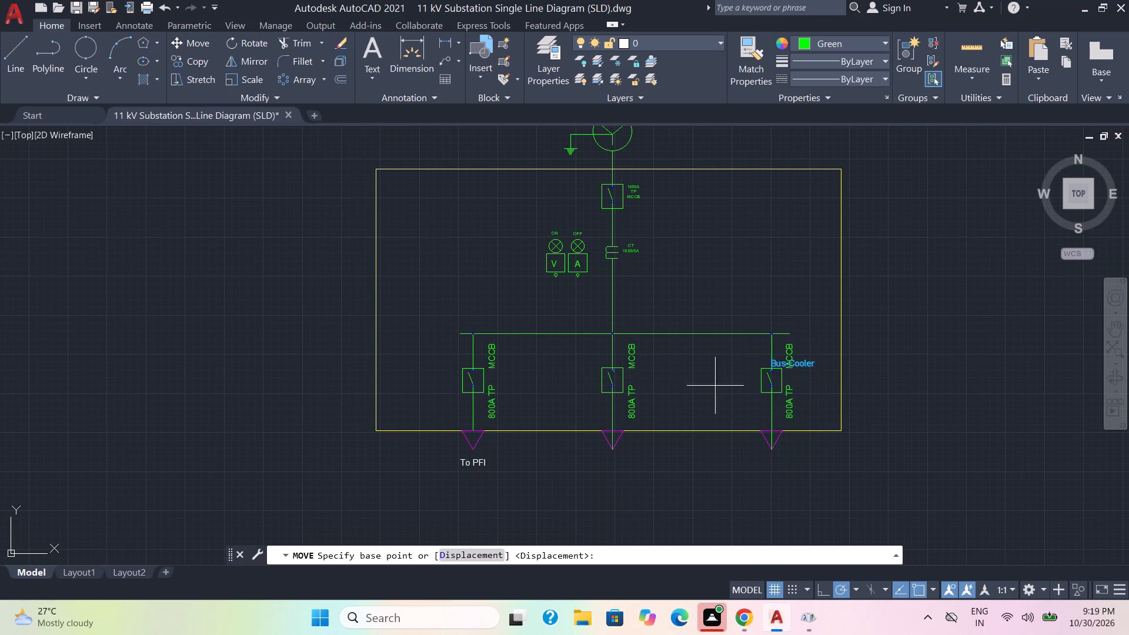
click(807, 367)
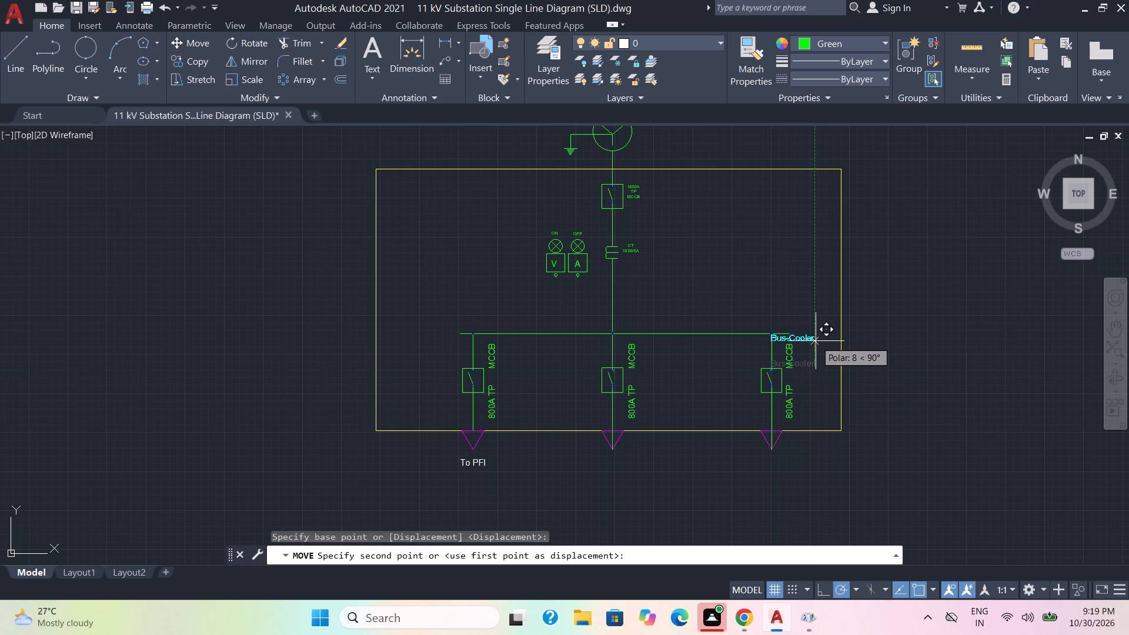
scroll(822, 347, up, 2)
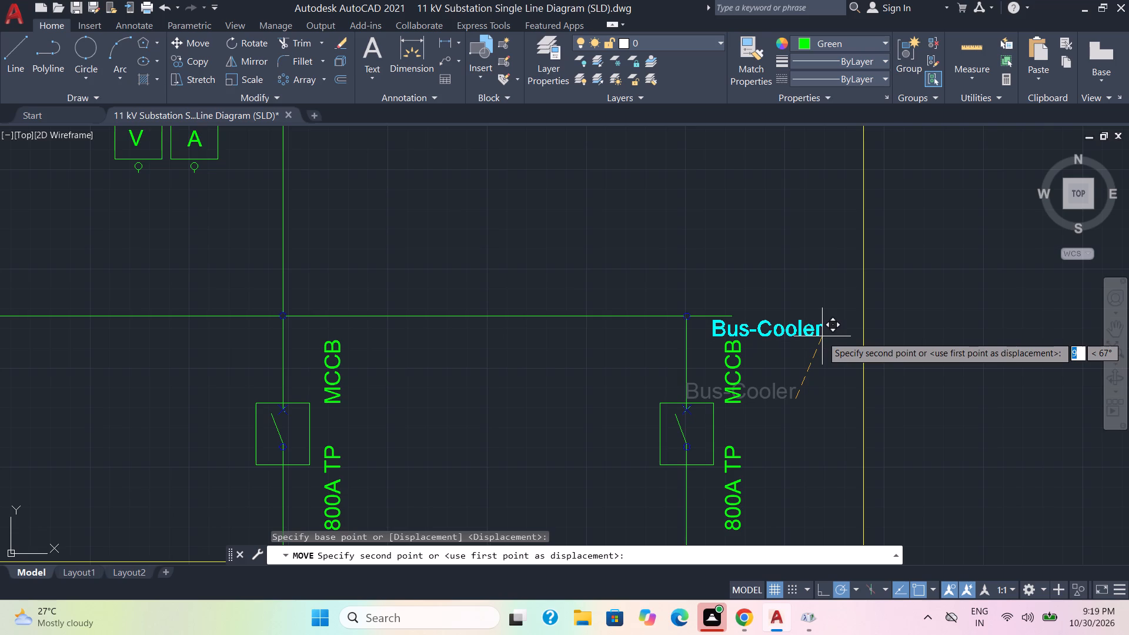
click(822, 336)
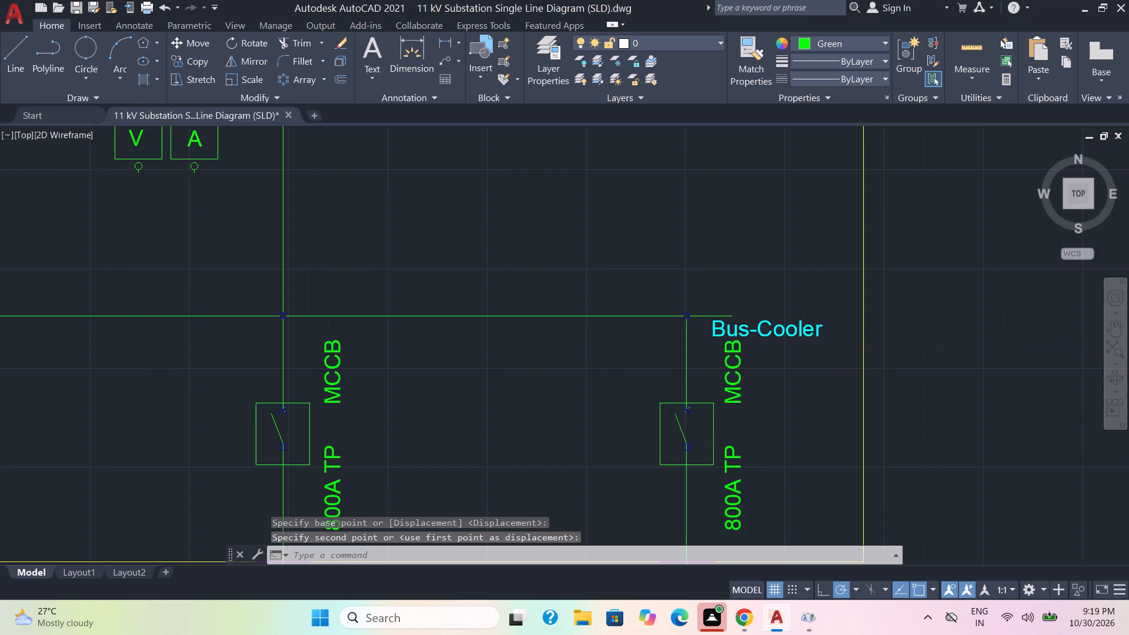
Reshape the text frame of the To PFI feeder's label so that 800A TP MCCB fits on one line.
scroll(520, 436, down, 1)
middle_drag(520, 436, 593, 318)
double_click(255, 343)
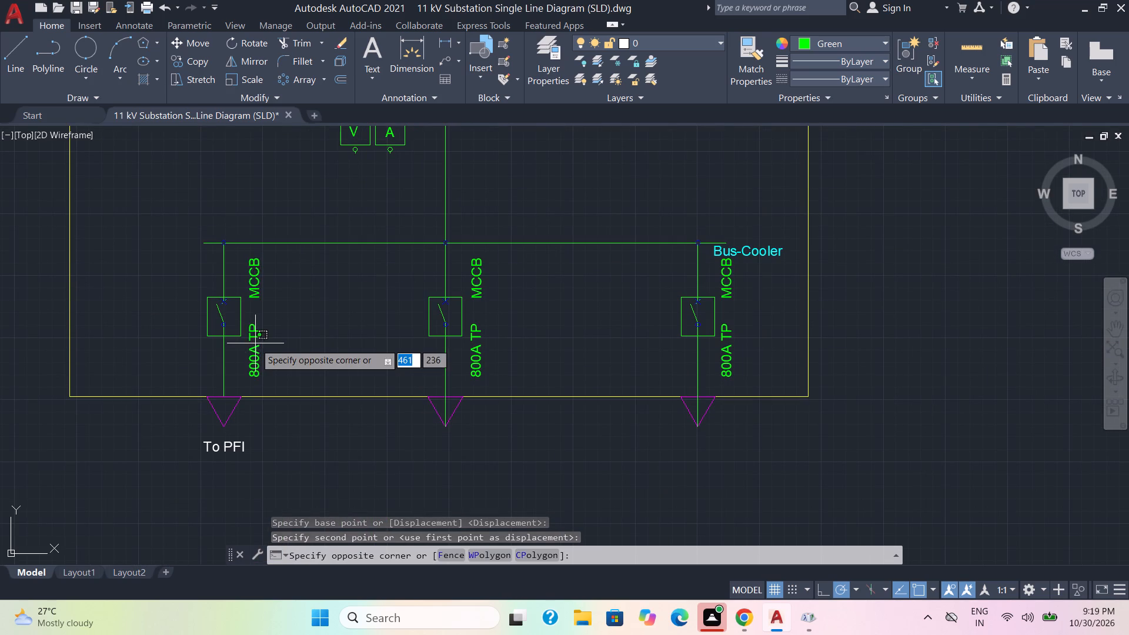
double_click(253, 345)
triple_click(251, 335)
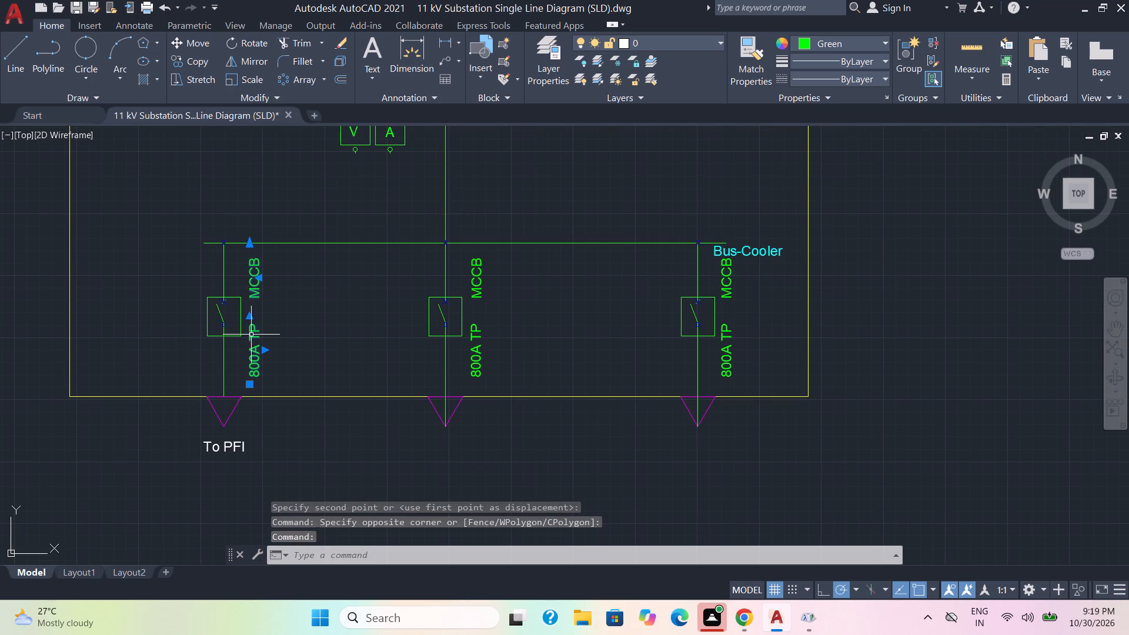
double_click(252, 338)
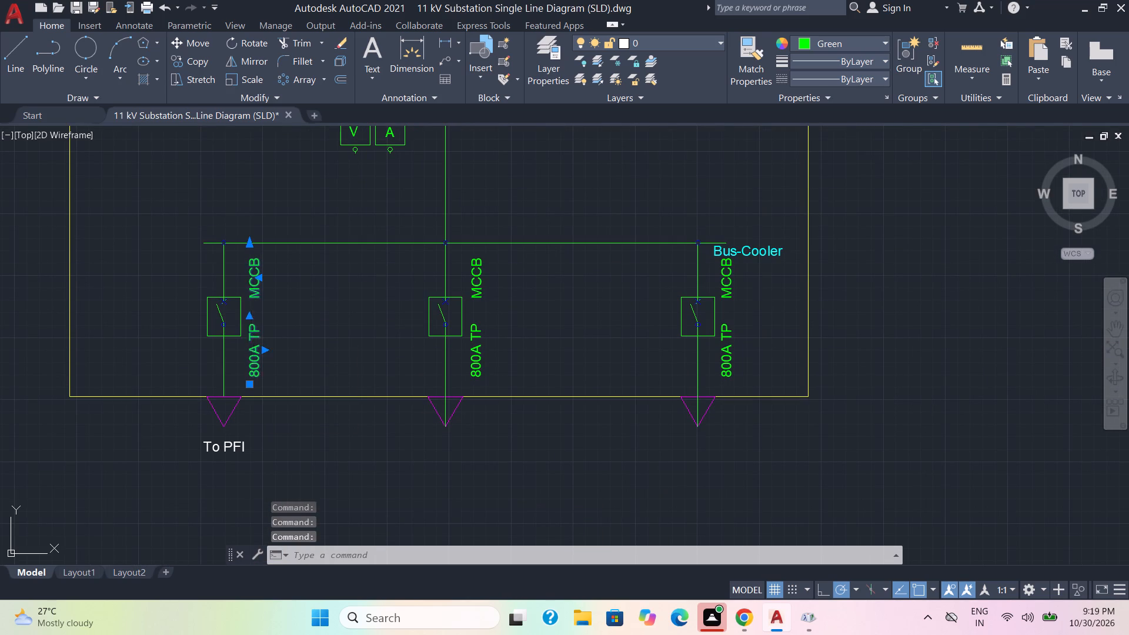
drag(315, 397, 316, 402)
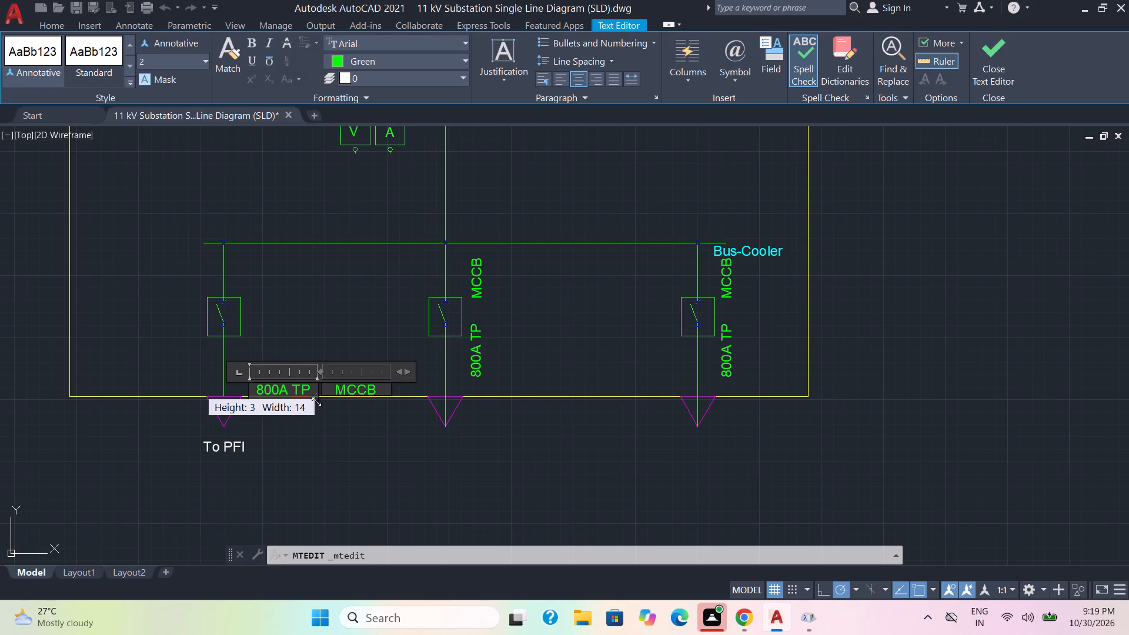
drag(316, 402, 323, 415)
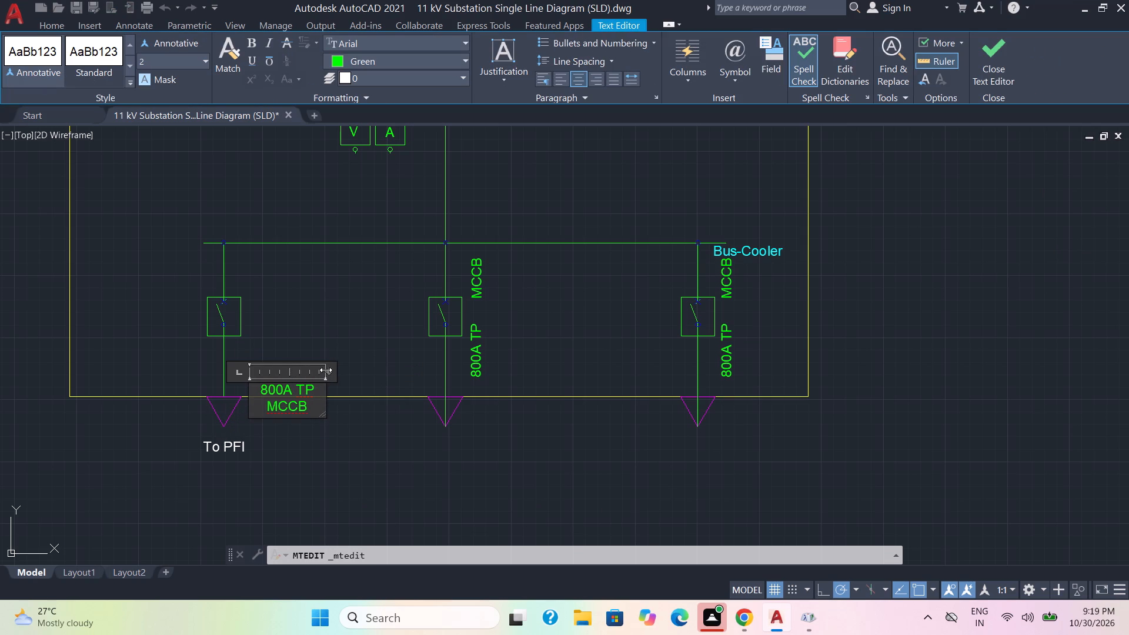
drag(326, 370, 374, 379)
click(323, 452)
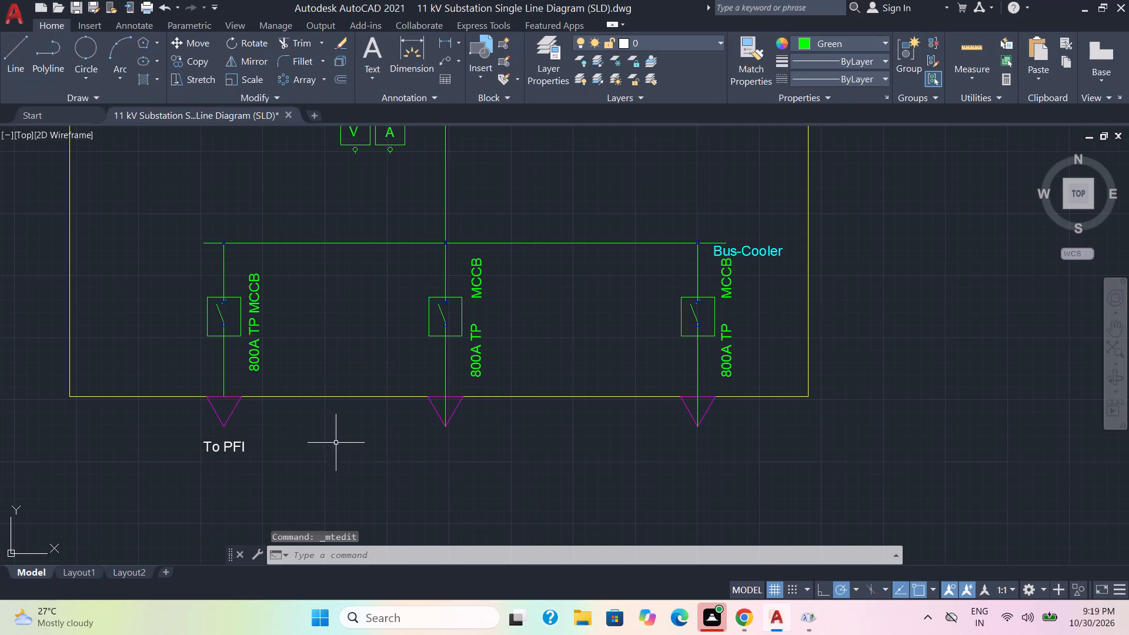
Reshape the text frames of the middle and right feeder labels so that each 800A TP MCCB fits on one line.
double_click(473, 365)
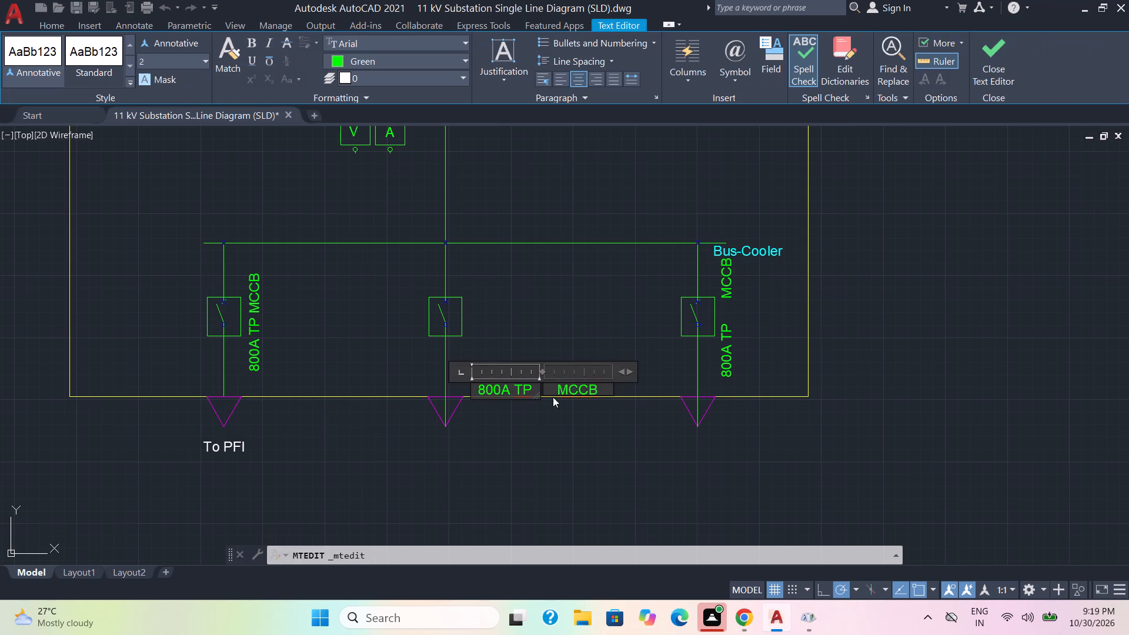
drag(539, 395, 550, 426)
drag(555, 374, 614, 383)
click(597, 452)
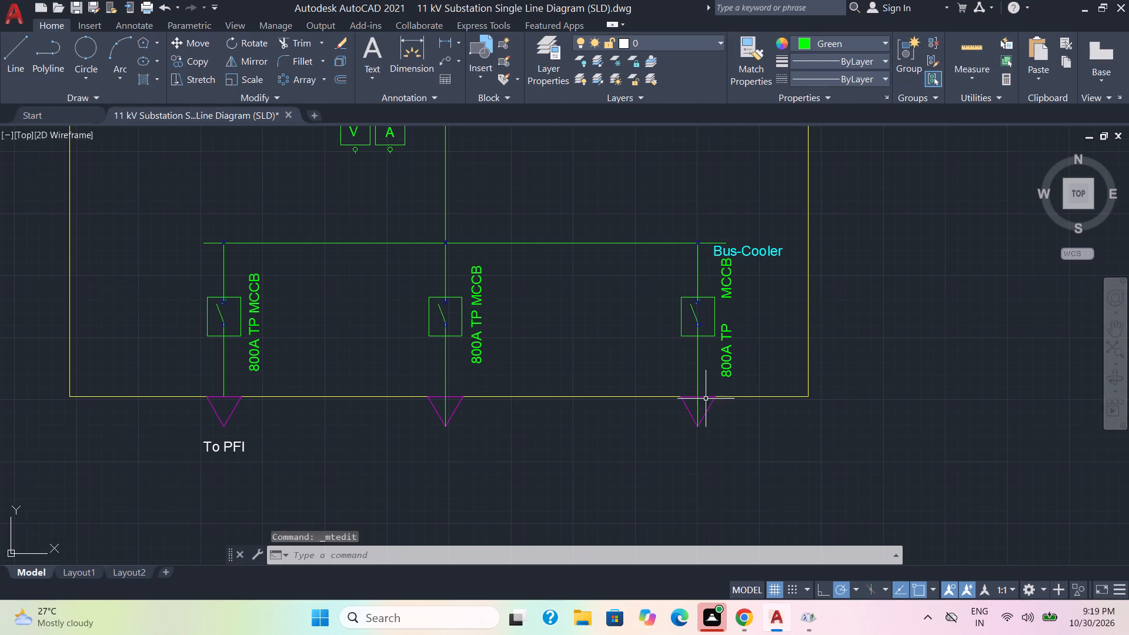
double_click(725, 370)
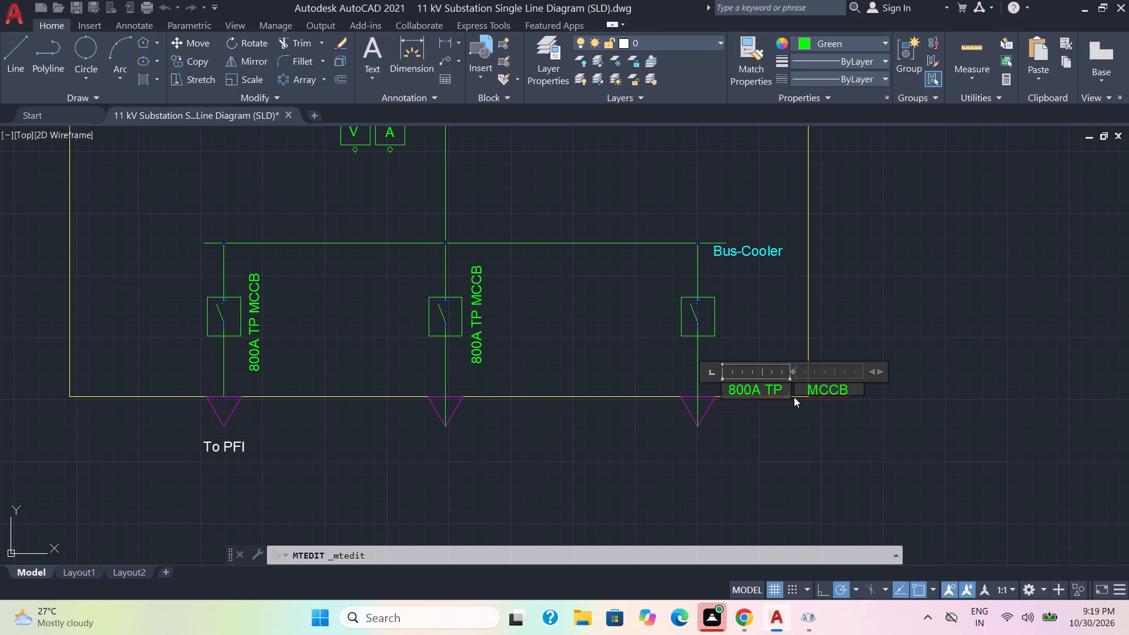
drag(787, 397, 797, 426)
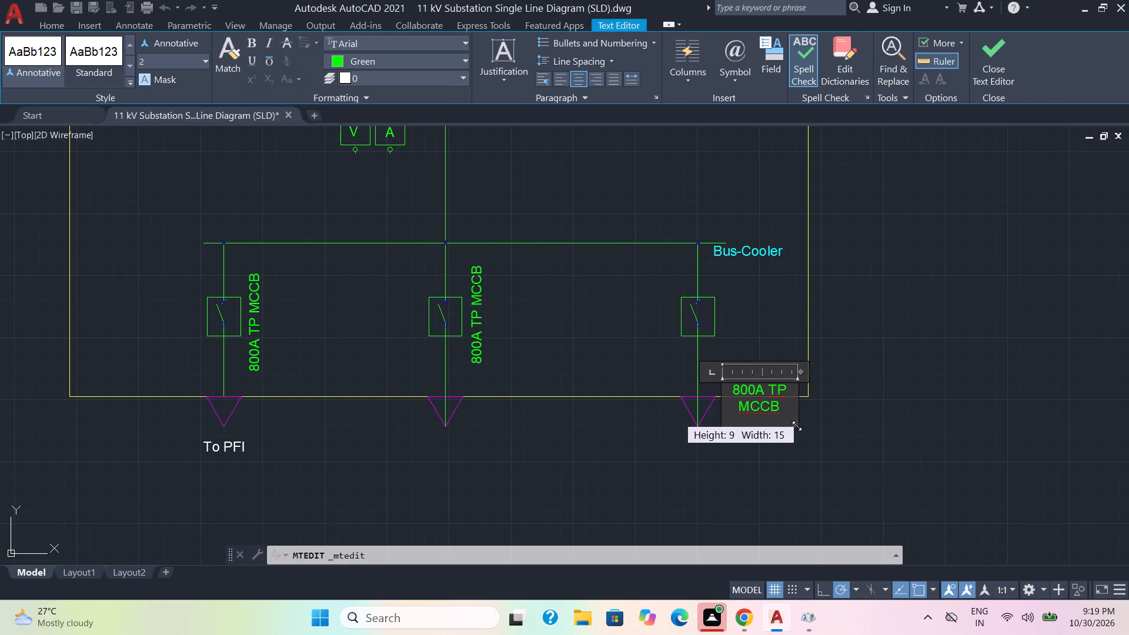
drag(797, 426, 833, 419)
click(823, 453)
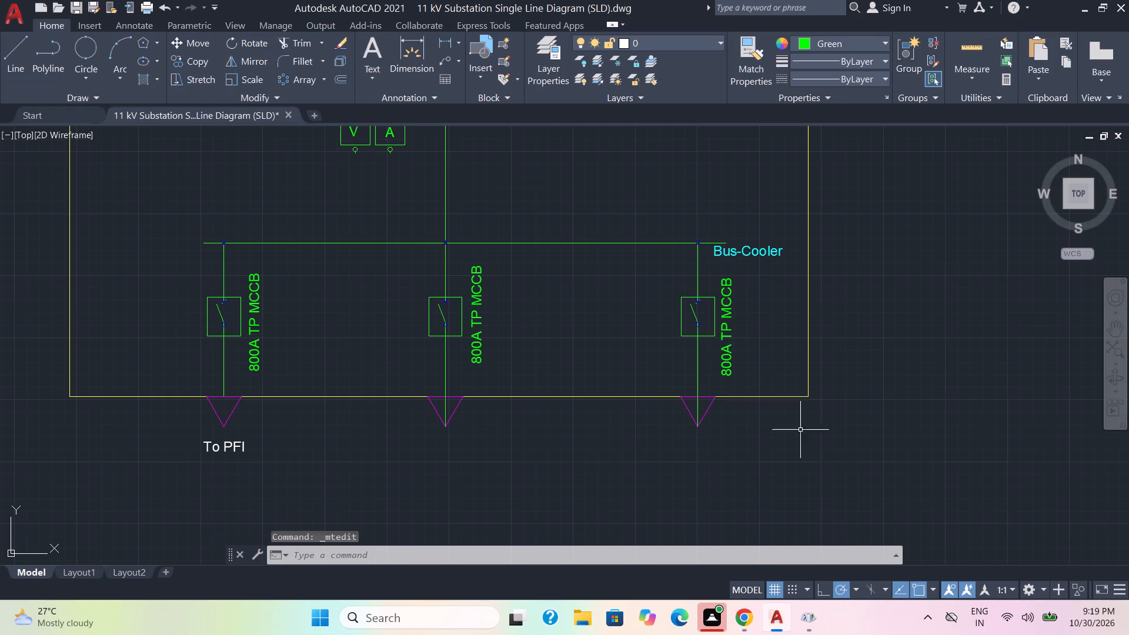
Set the text height of the 1600A TP MCCB, CT 1600/5A, ON and OFF labels in the yellow panel to 2.
scroll(585, 302, down, 1)
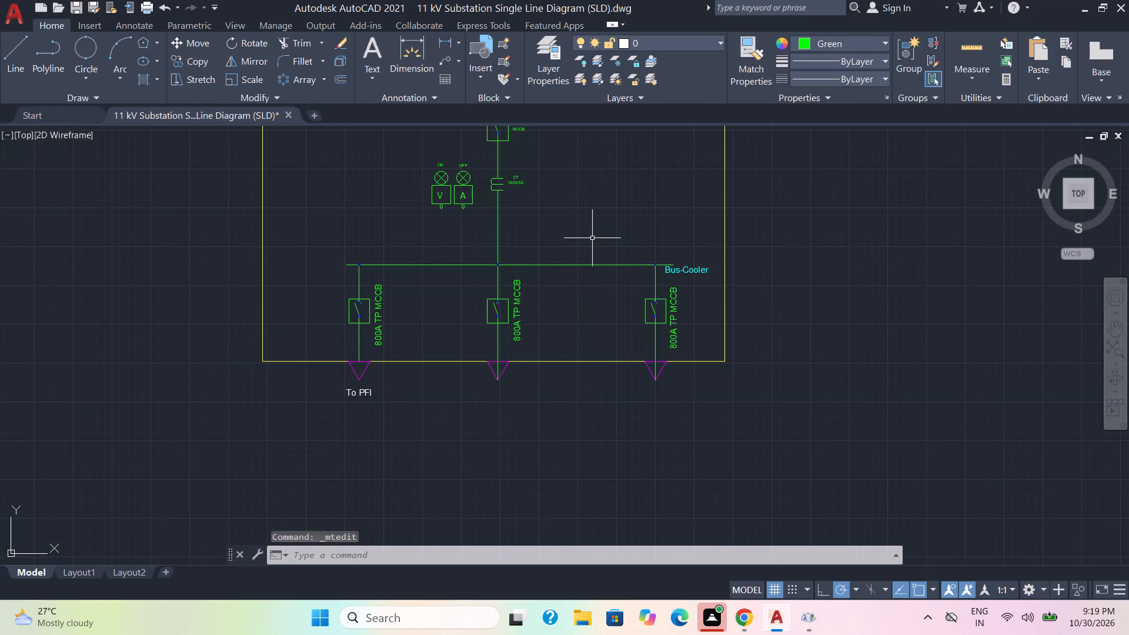
middle_drag(454, 238, 450, 323)
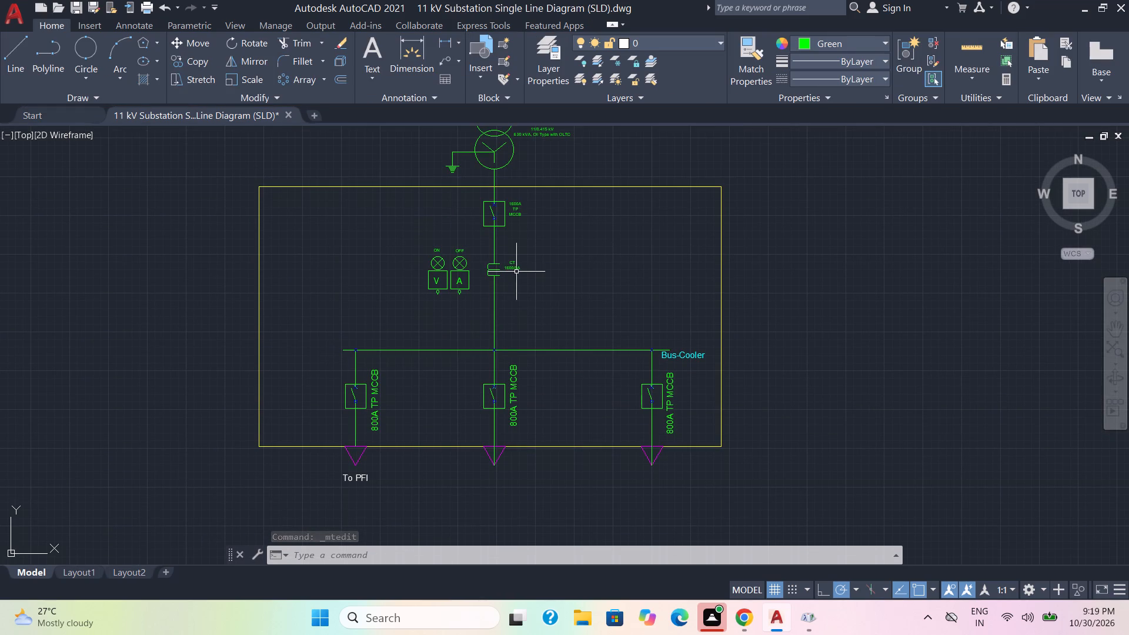
click(516, 268)
click(516, 209)
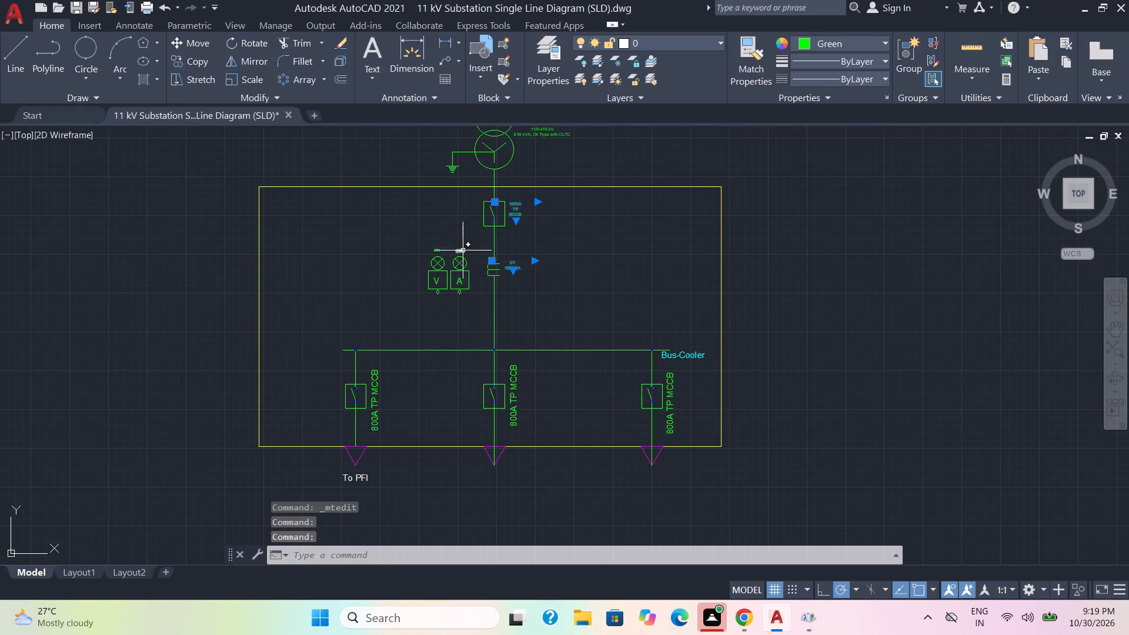
click(462, 250)
click(433, 250)
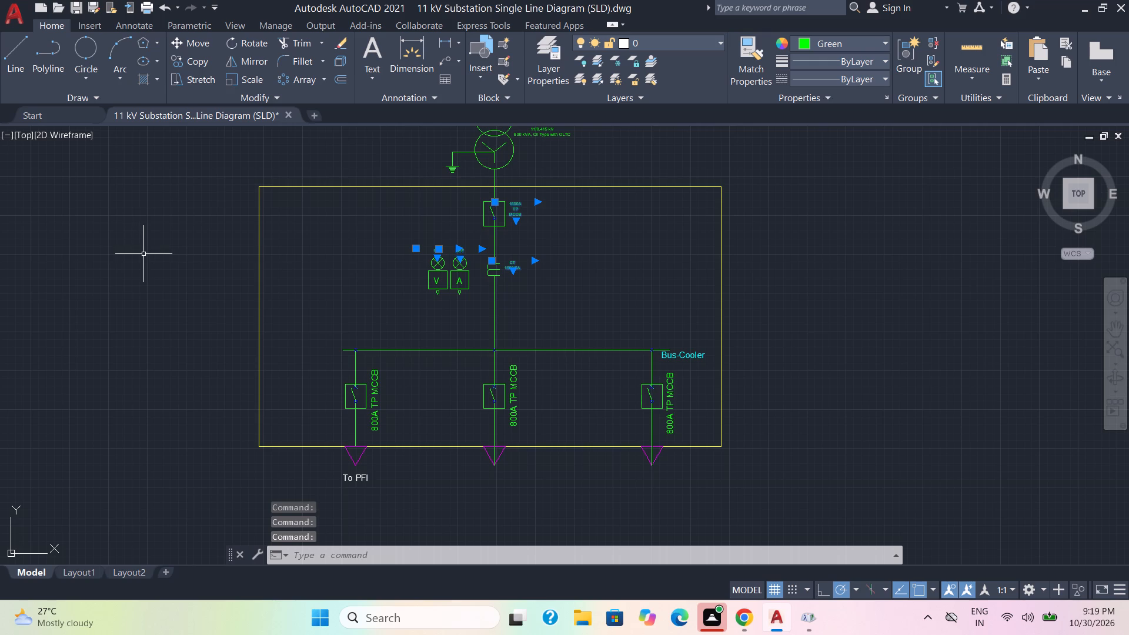
key(ctrl+1)
click(101, 376)
key(1)
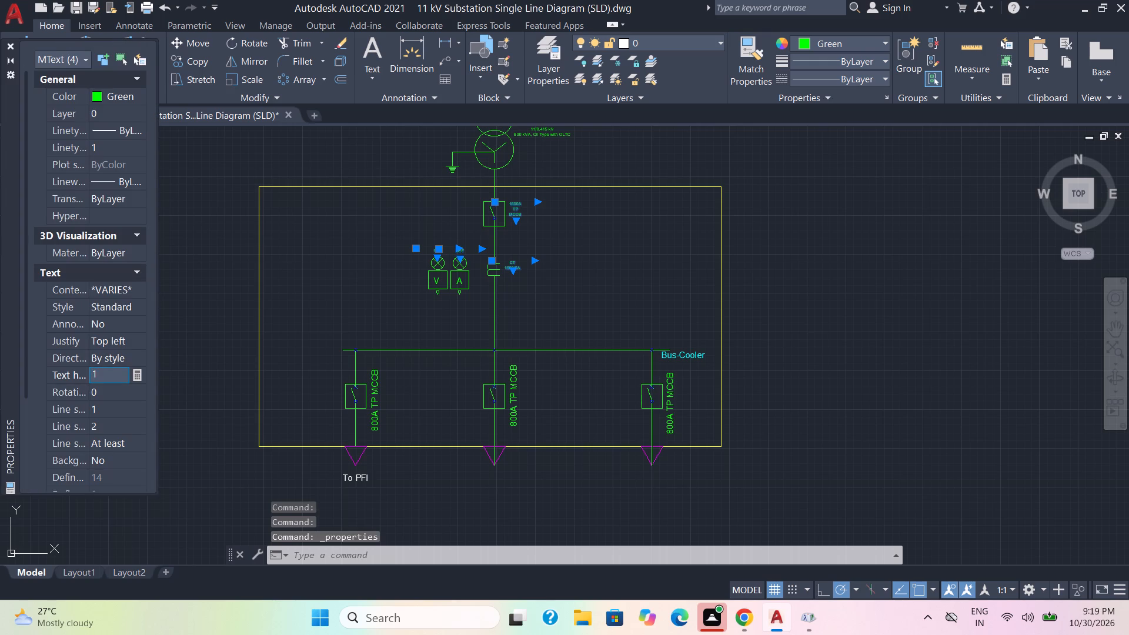
key(BackSpace)
key(2)
key(Return)
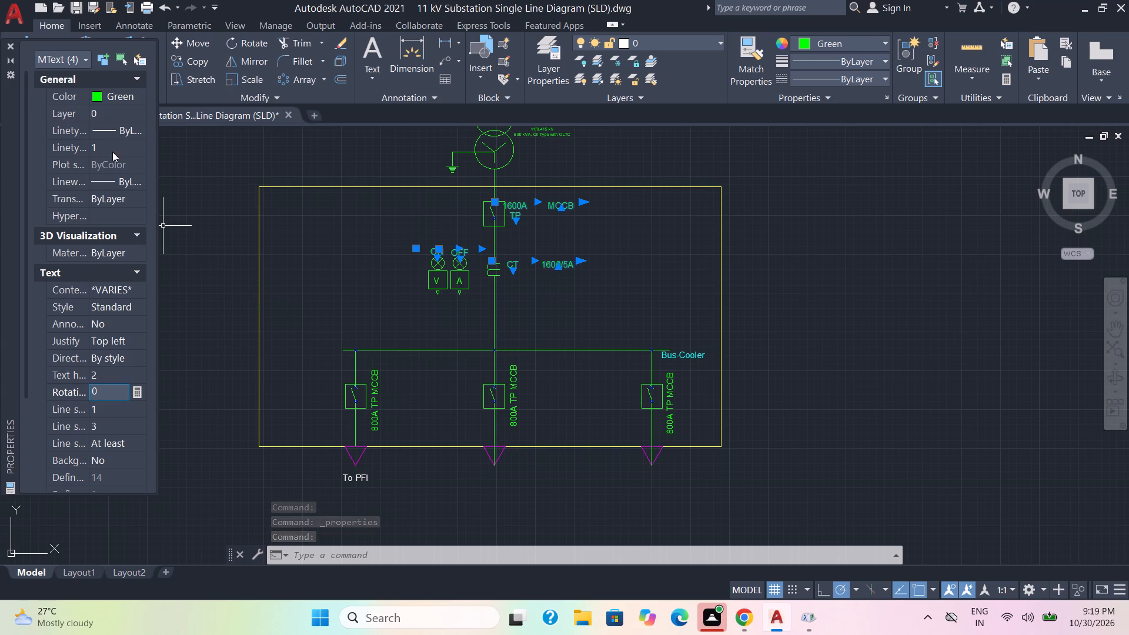
click(8, 49)
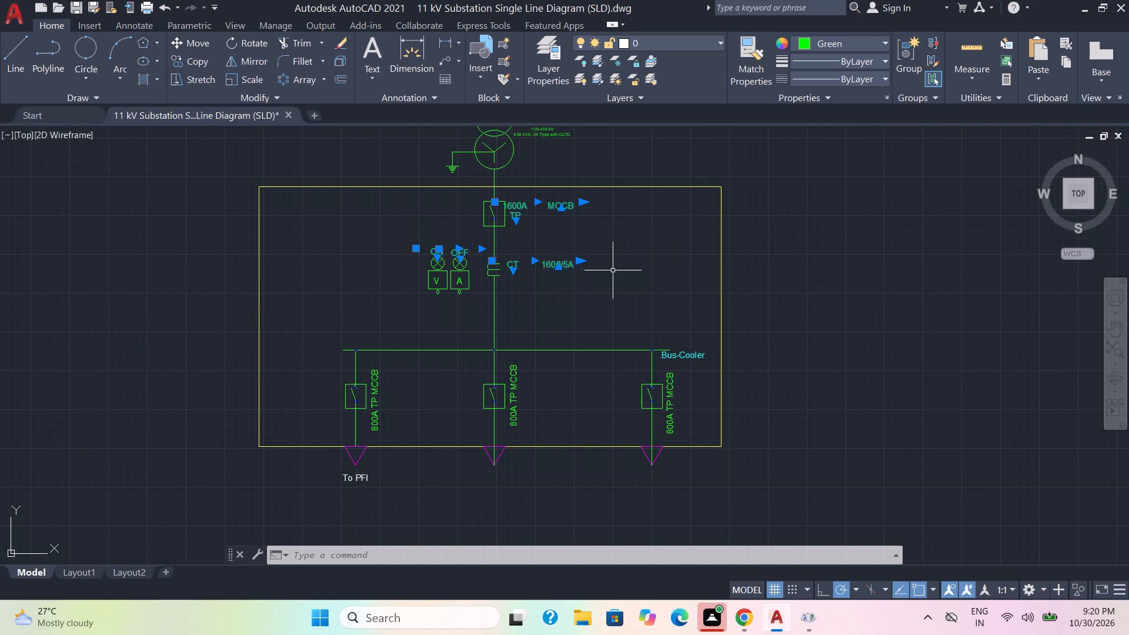
key(Escape)
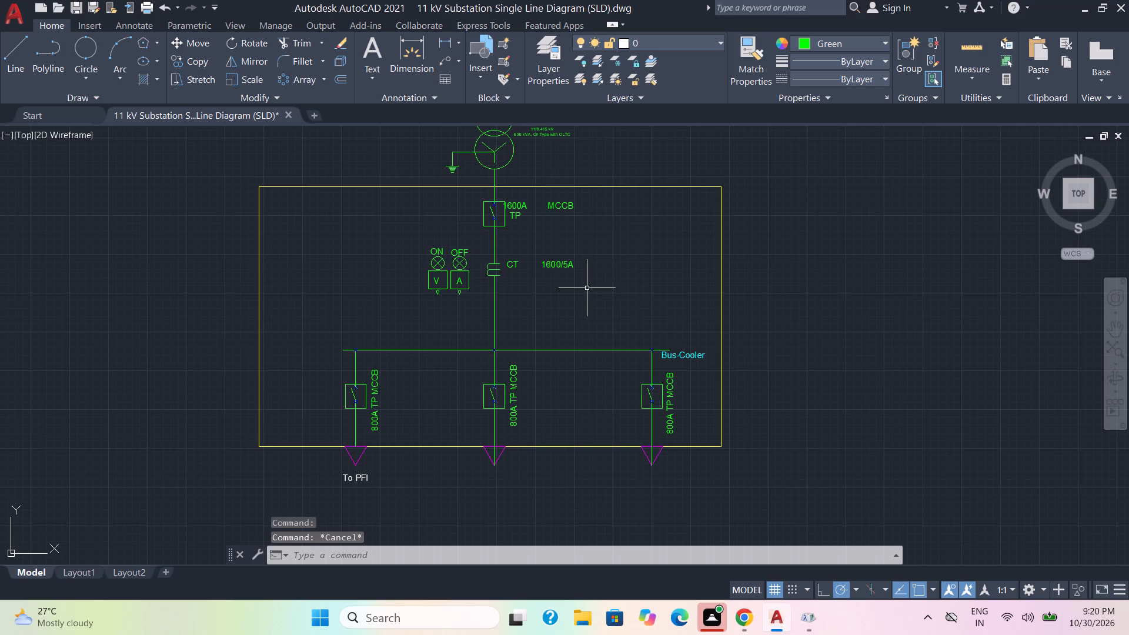
Reshape the text frames of the yellow panel's CT 1600/5A and 1600A TP MCCB labels so each stacks in a single column.
double_click(516, 263)
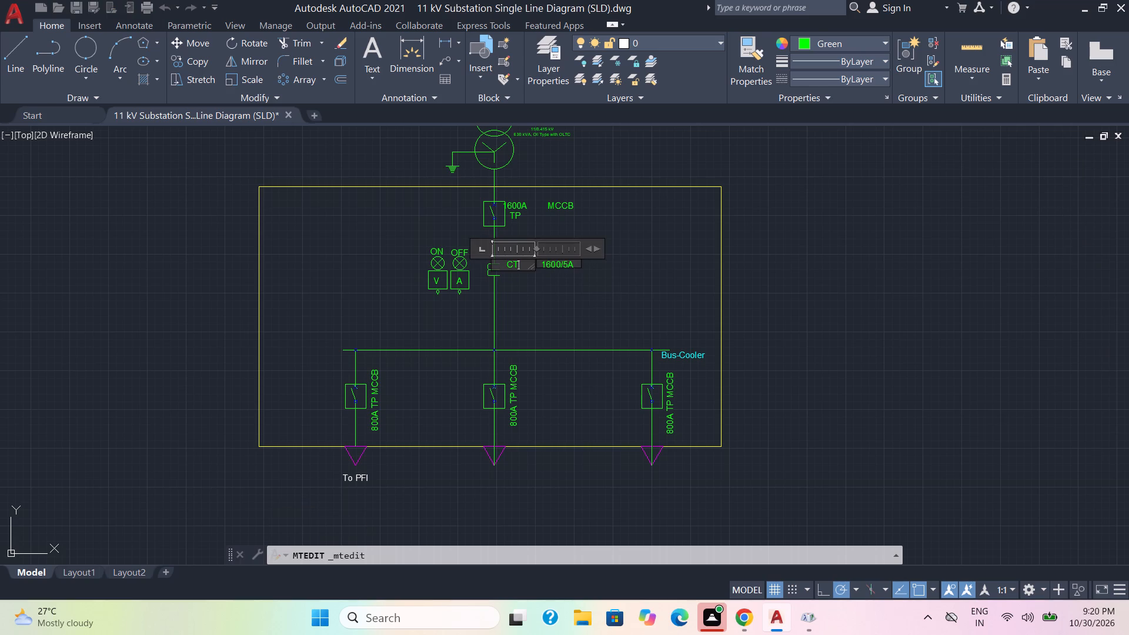
drag(533, 270, 542, 290)
click(558, 307)
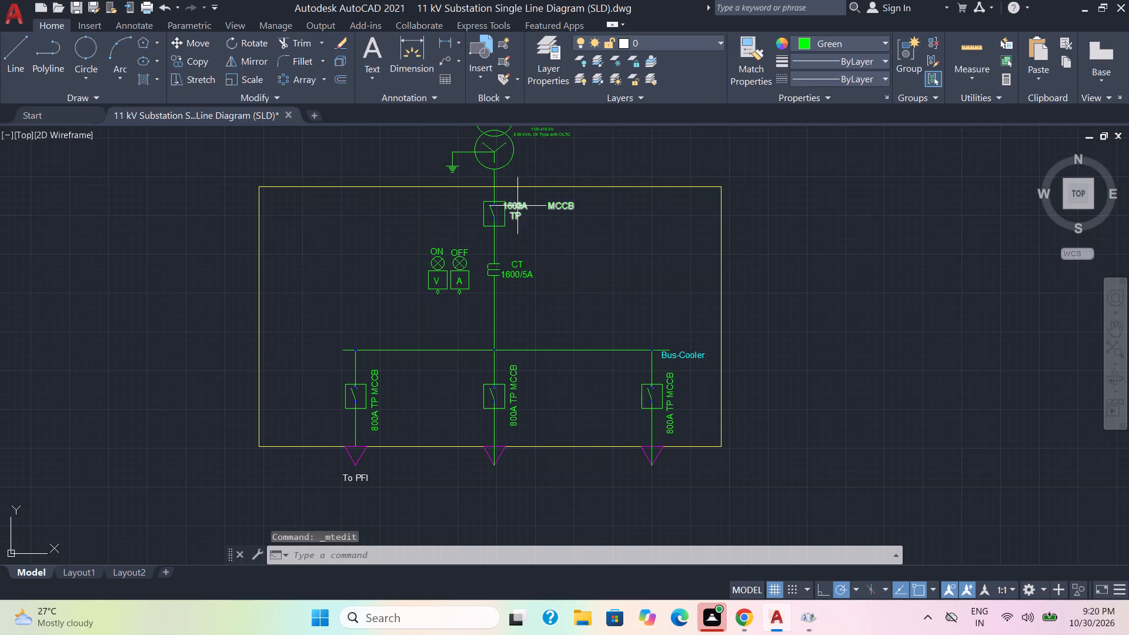
double_click(517, 206)
drag(537, 216, 547, 241)
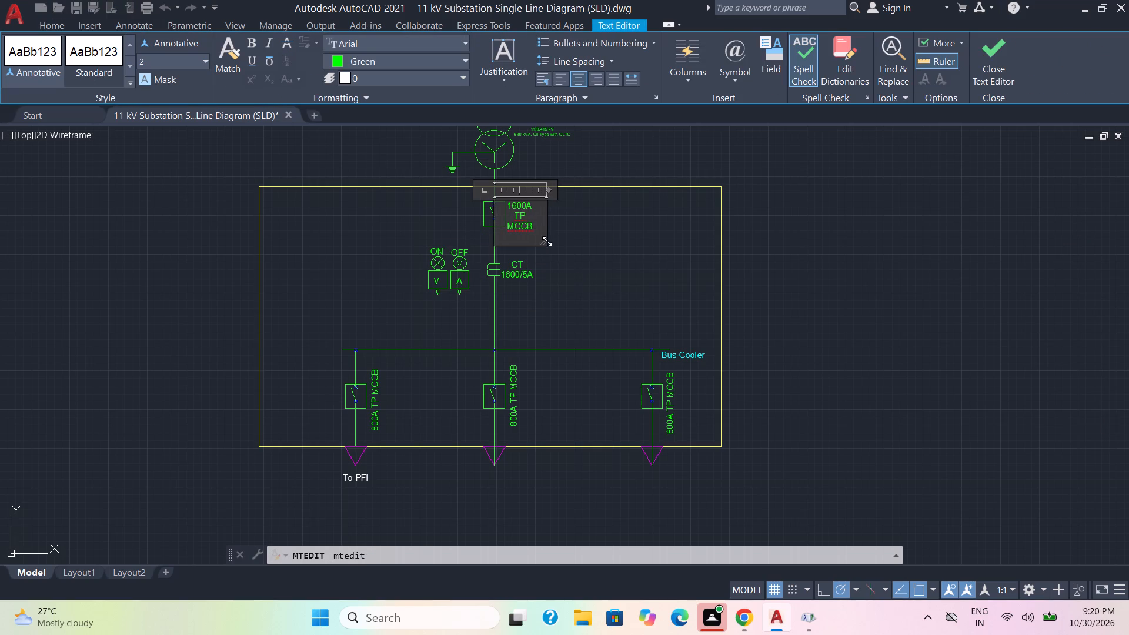
click(568, 258)
Set the text height of the 1x3Cx95MM² Cable label and the 11/0.415 kV transformer rating label to 2.
middle_drag(597, 178, 589, 349)
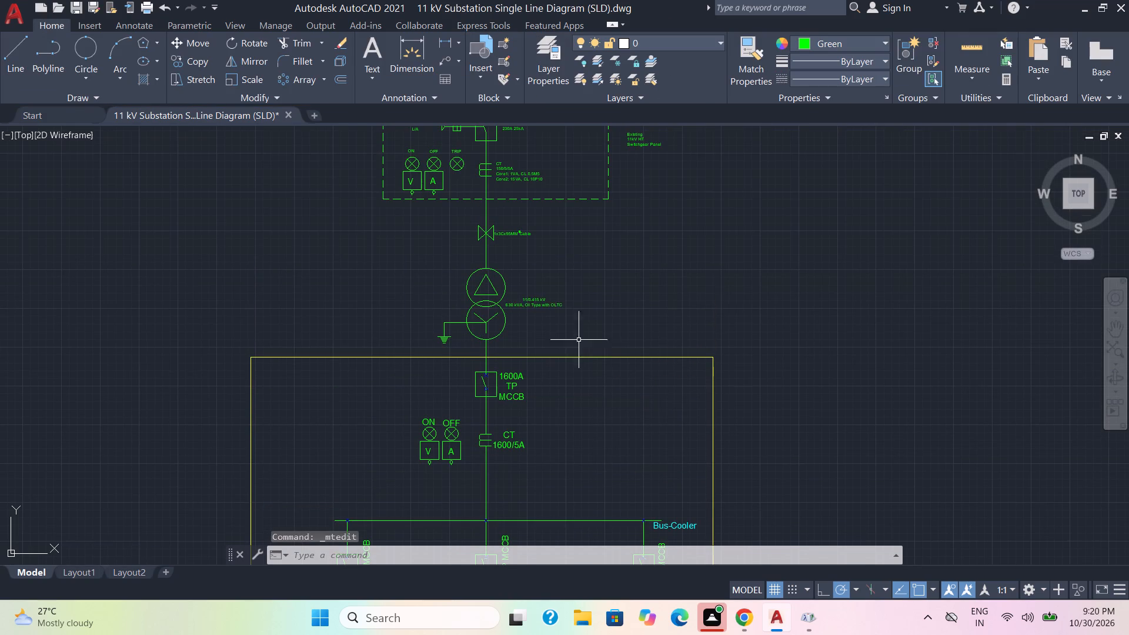
click(533, 302)
click(523, 232)
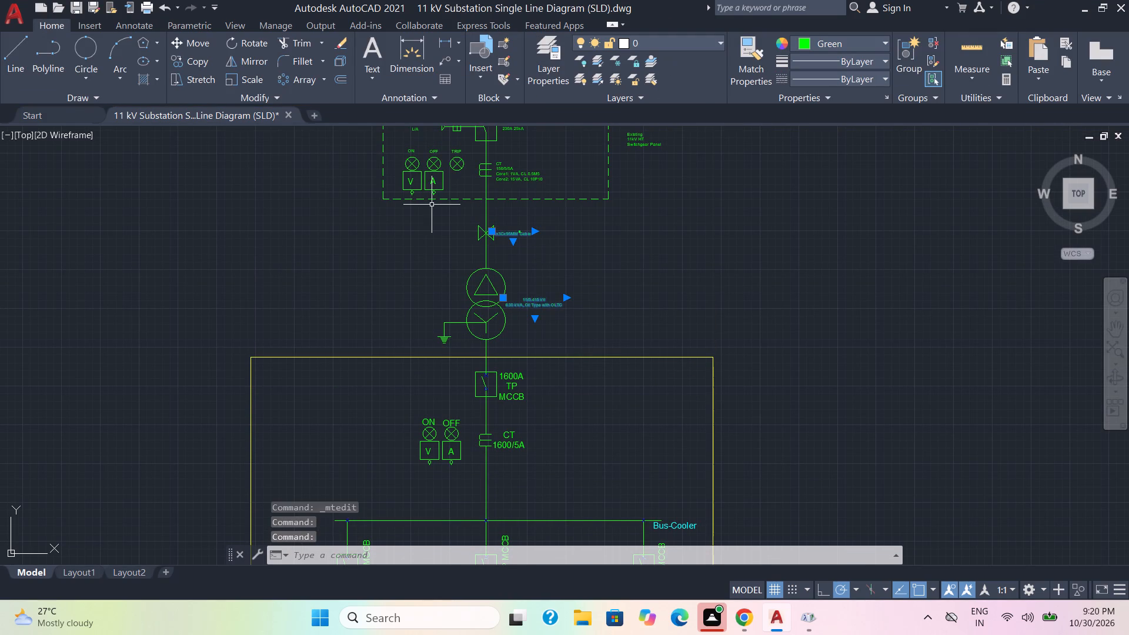
key(ctrl+1)
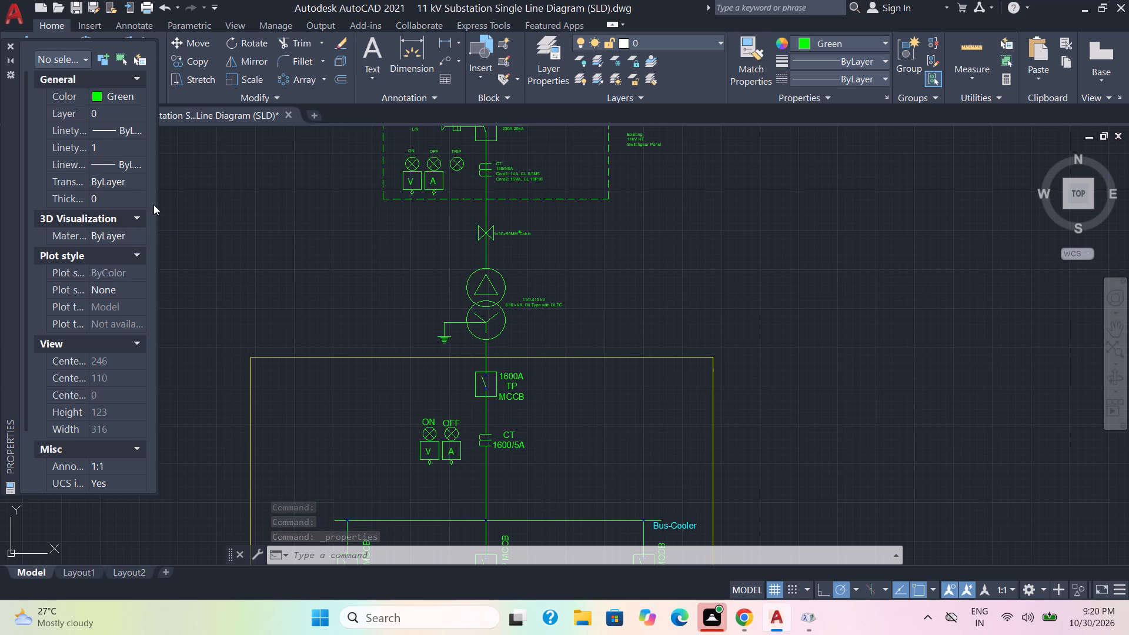
click(9, 46)
click(538, 304)
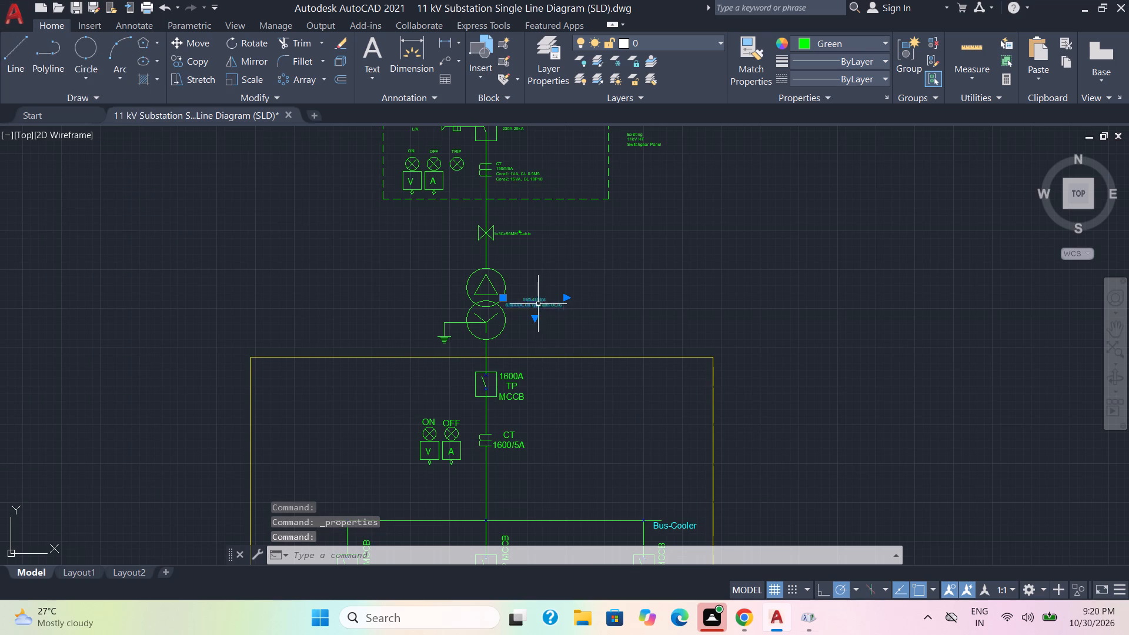
click(521, 233)
key(ctrl+1)
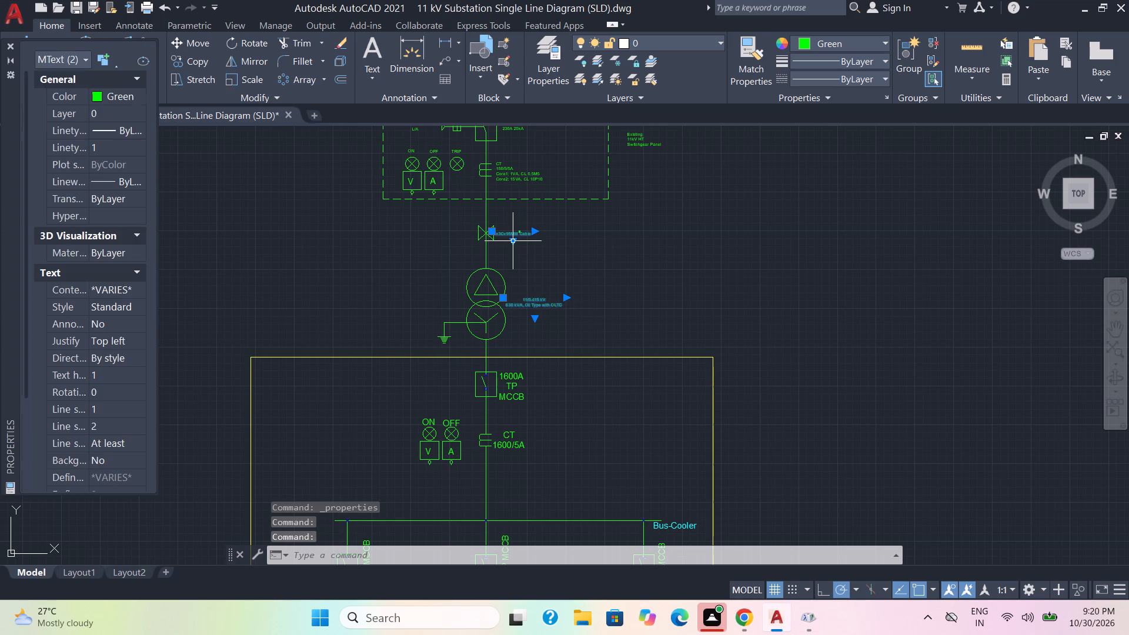
click(120, 374)
key(2)
key(Return)
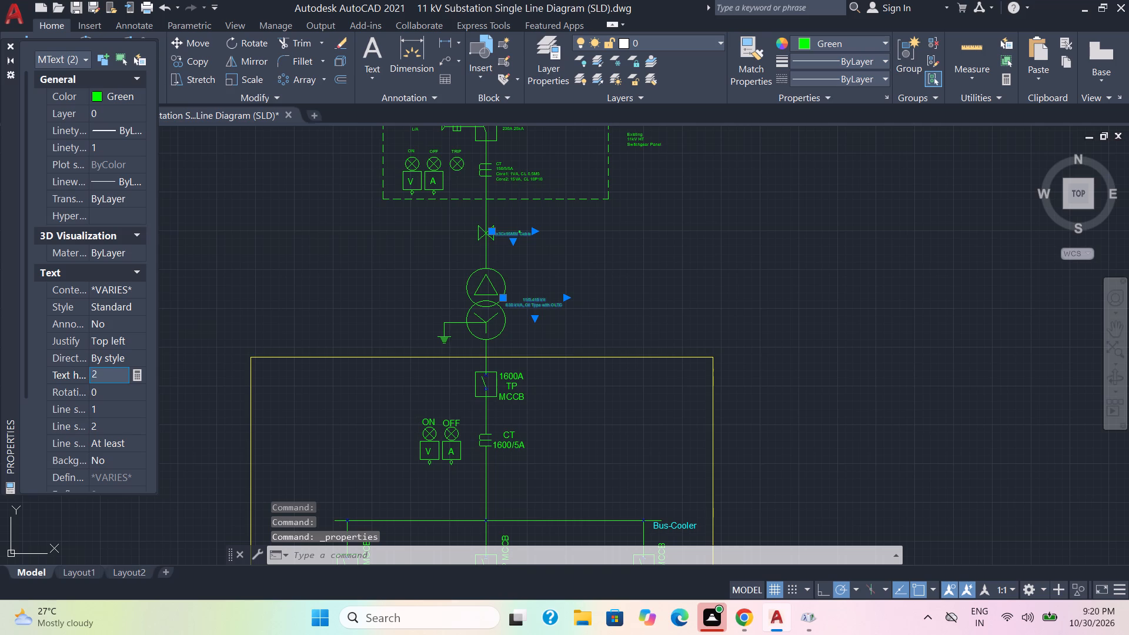
click(14, 44)
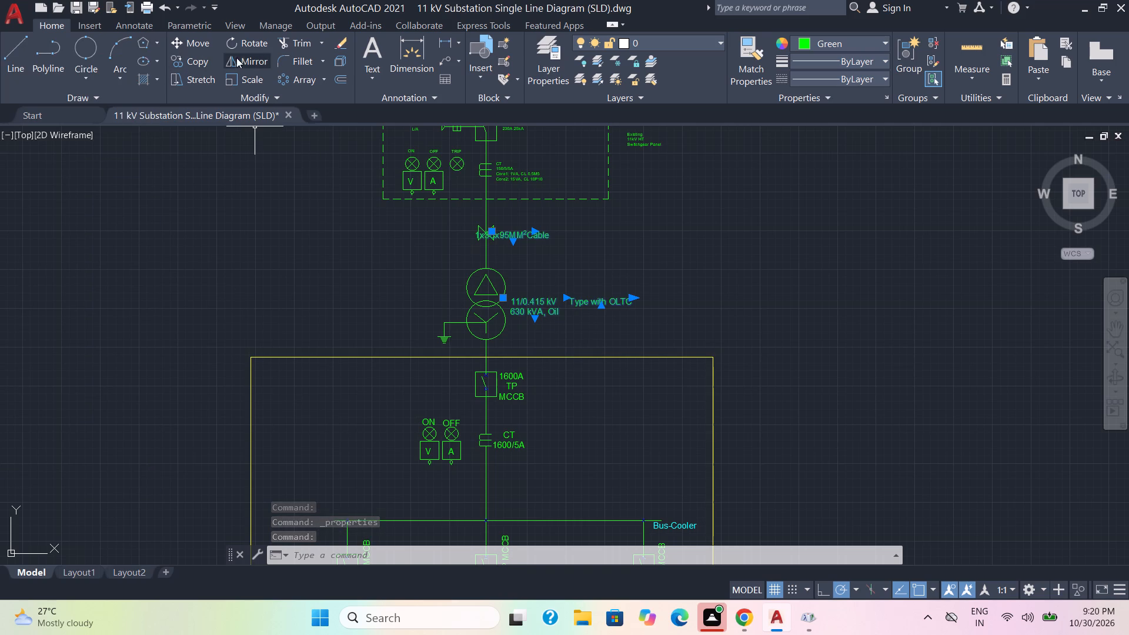
Move the cable label and the transformer rating label together to the right, clear of their symbols.
click(195, 42)
click(532, 302)
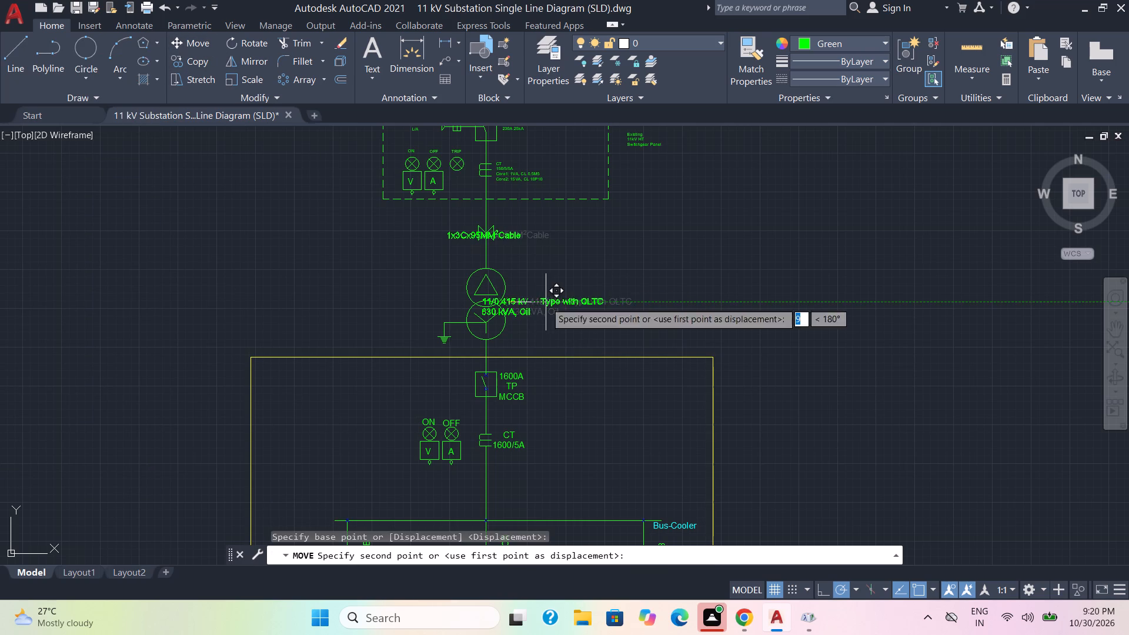
scroll(572, 310, up, 2)
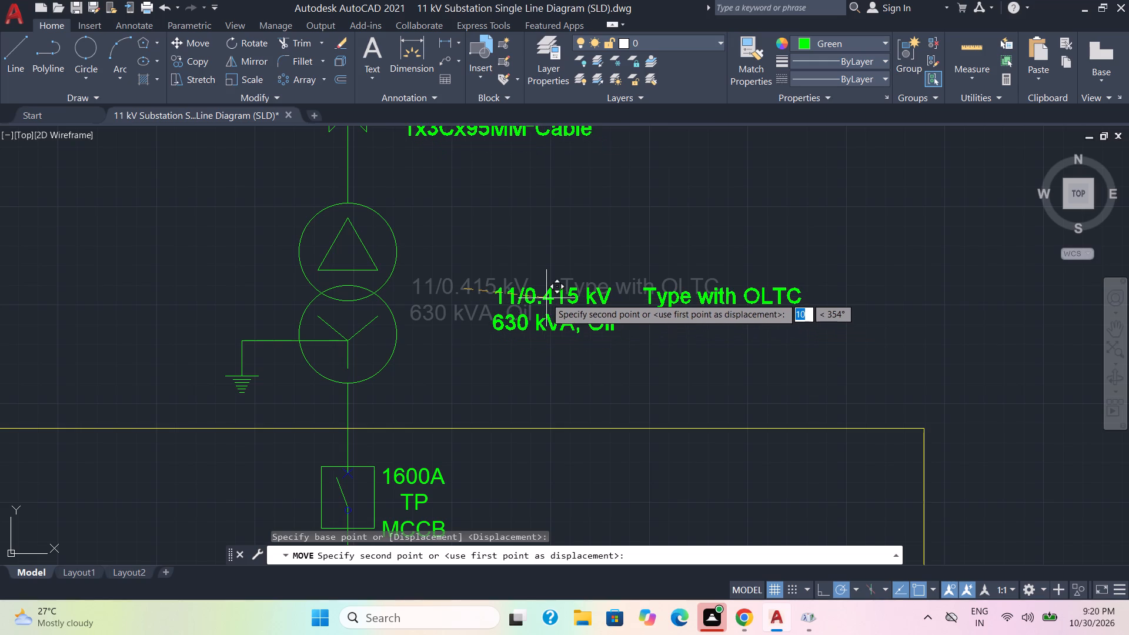
click(542, 293)
Widen the transformer rating's text frame so 630 kVA, Oil Type with OLTC fits on one line, and left-align both lines.
click(537, 313)
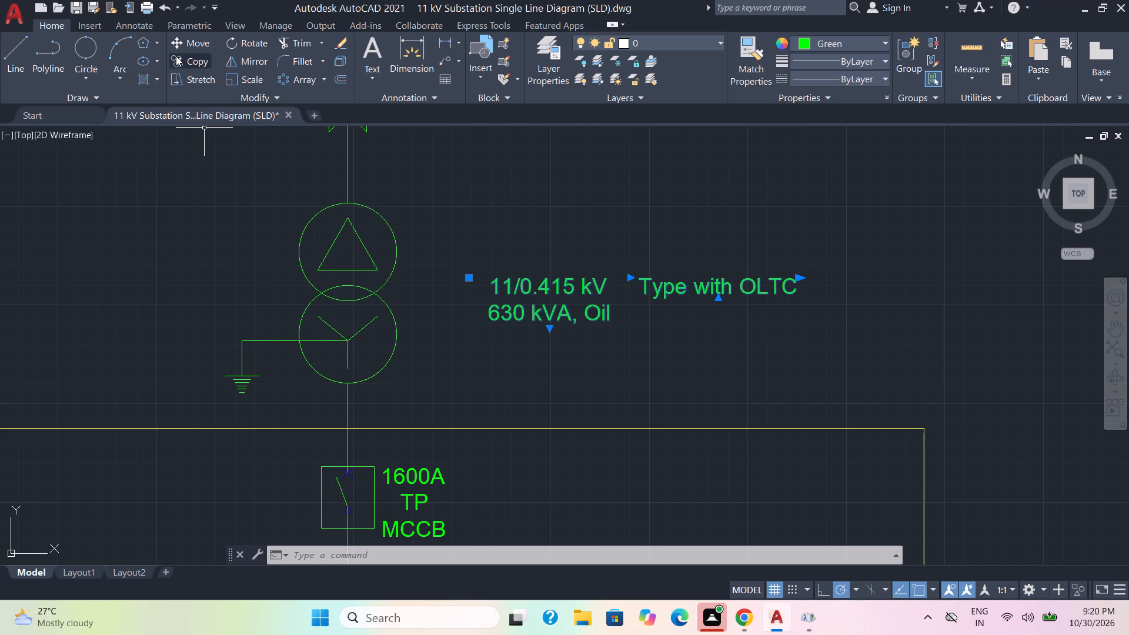
double_click(602, 319)
drag(628, 327, 766, 345)
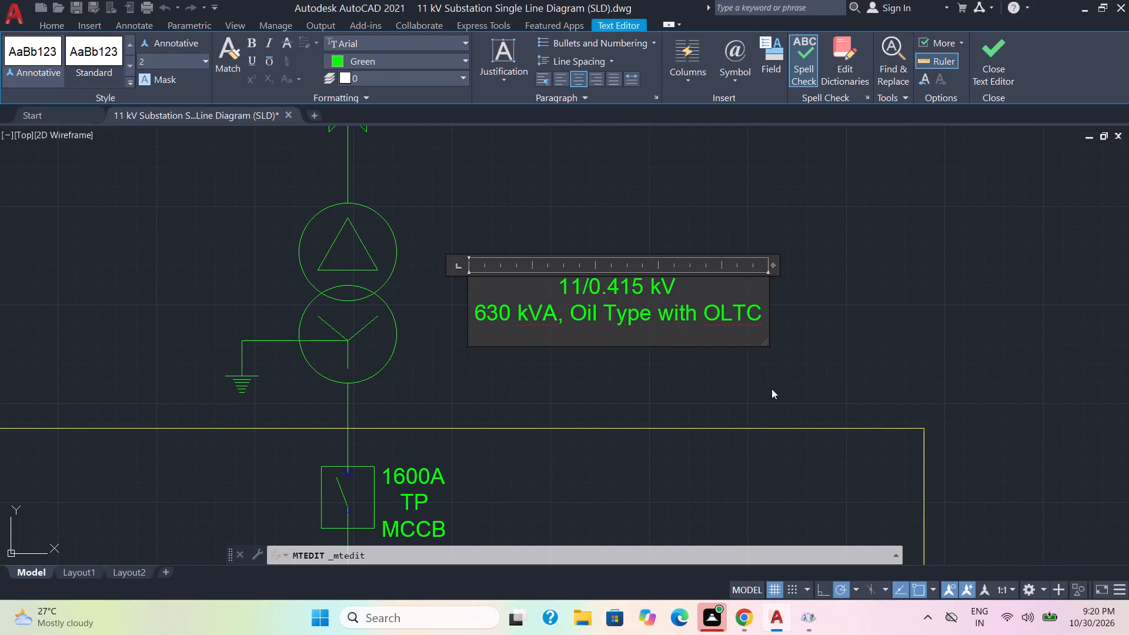
drag(762, 320, 520, 295)
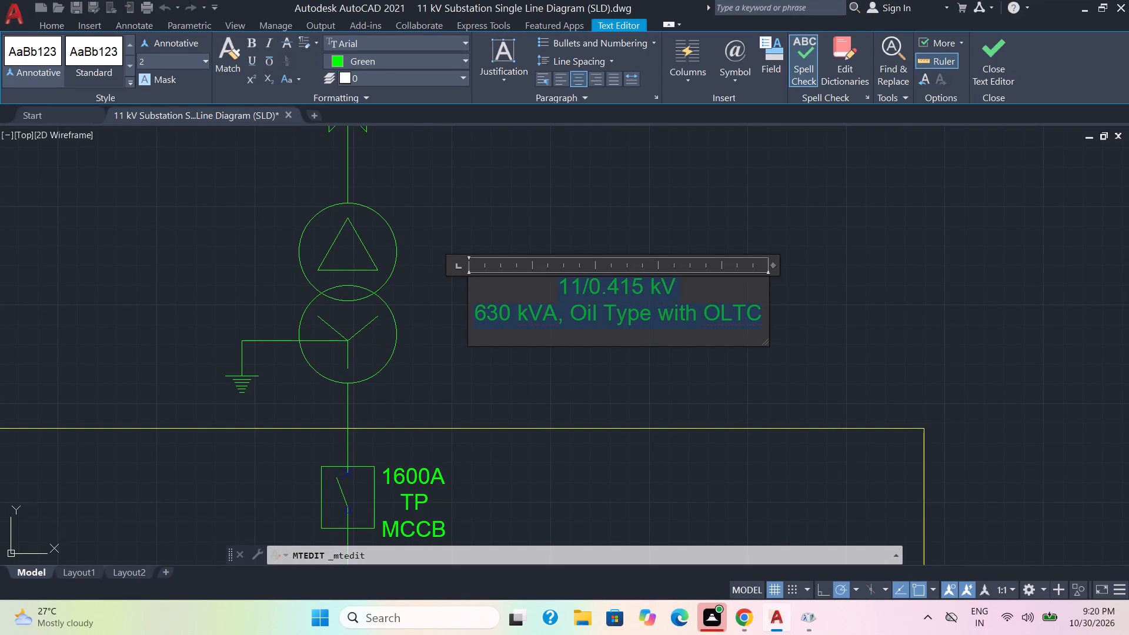
drag(520, 295, 486, 286)
click(562, 80)
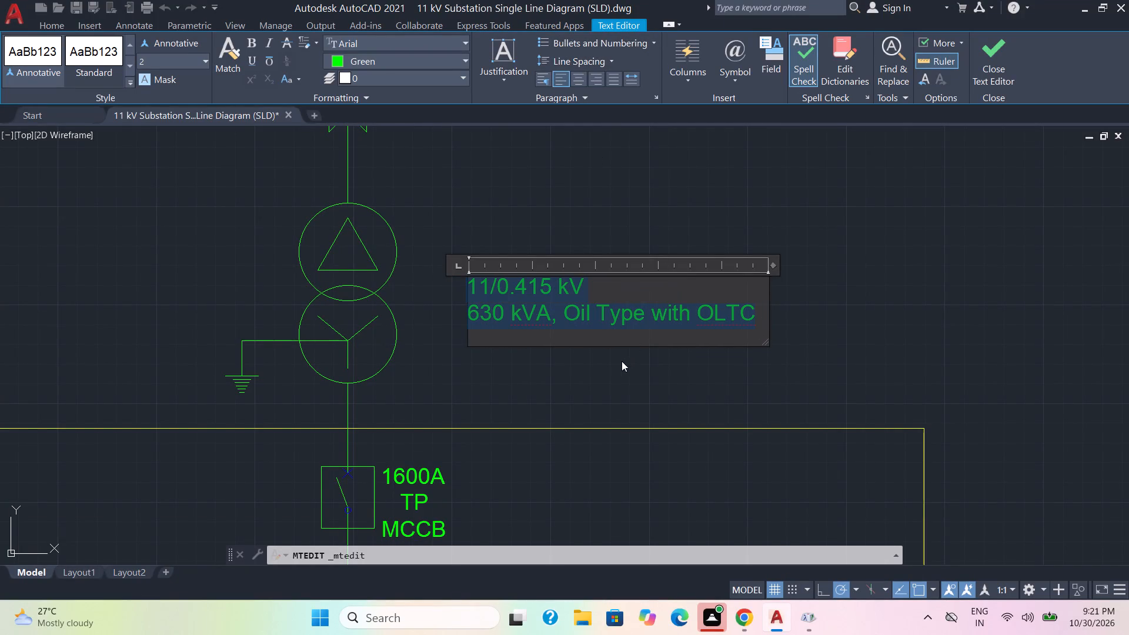
click(597, 362)
Move the transformer rating label horizontally left, closer to the transformer symbol.
click(550, 310)
click(519, 313)
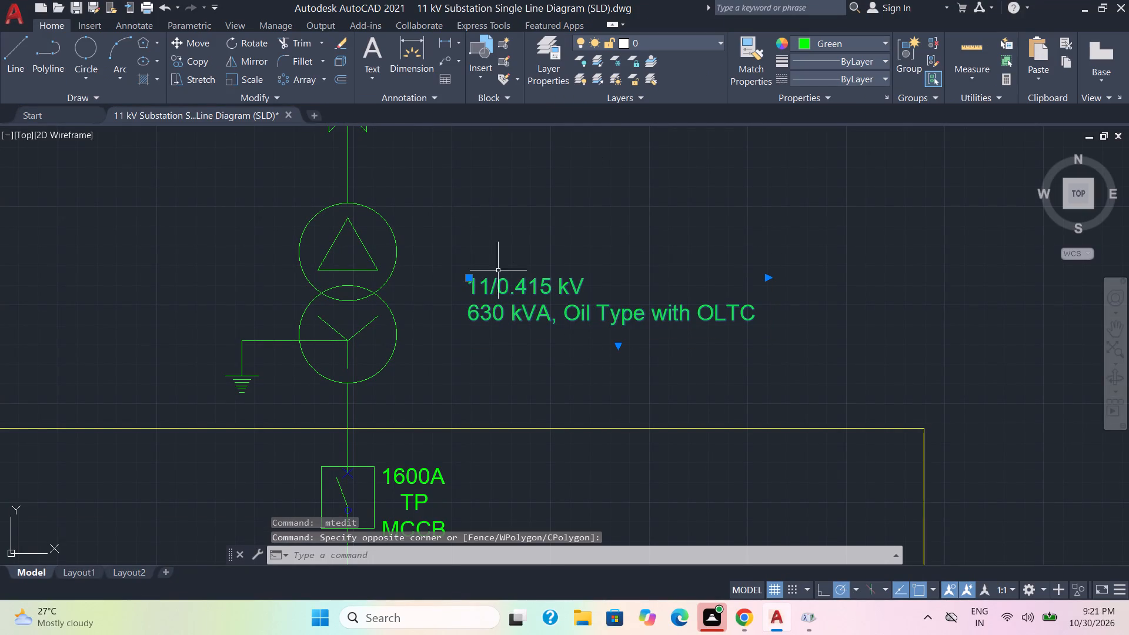
click(178, 39)
click(509, 286)
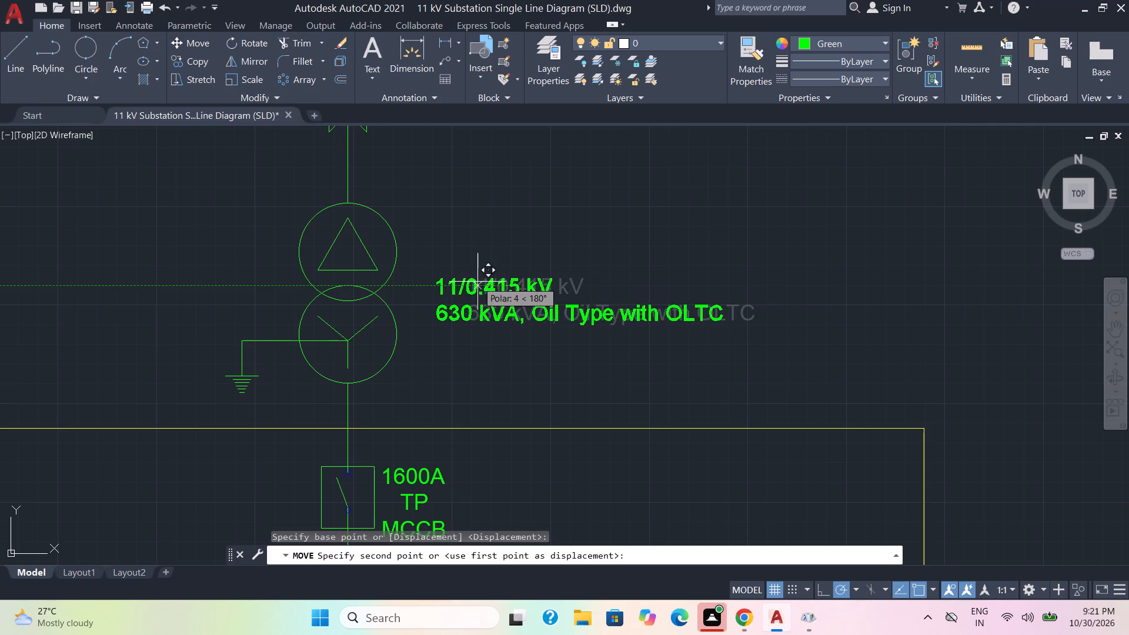
click(464, 283)
Set the text height of the line PT rating, 11kV VCB and CT 150/5/5A labels in the dashed panel to 2.
scroll(592, 268, down, 1)
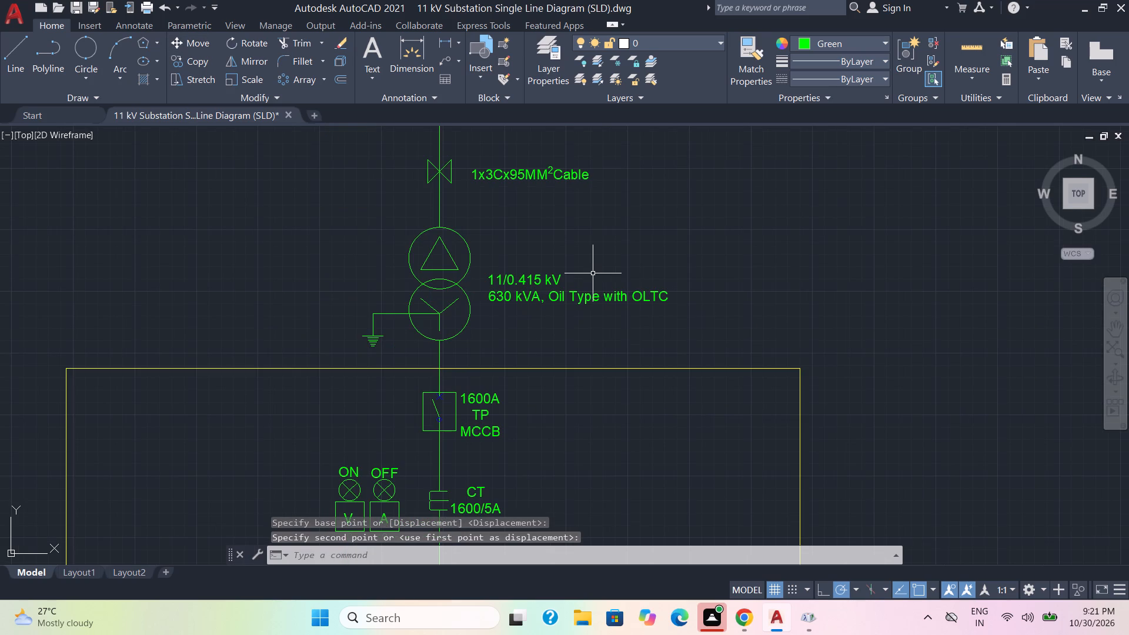
middle_drag(591, 277, 575, 383)
middle_drag(580, 262, 603, 379)
click(502, 312)
click(495, 219)
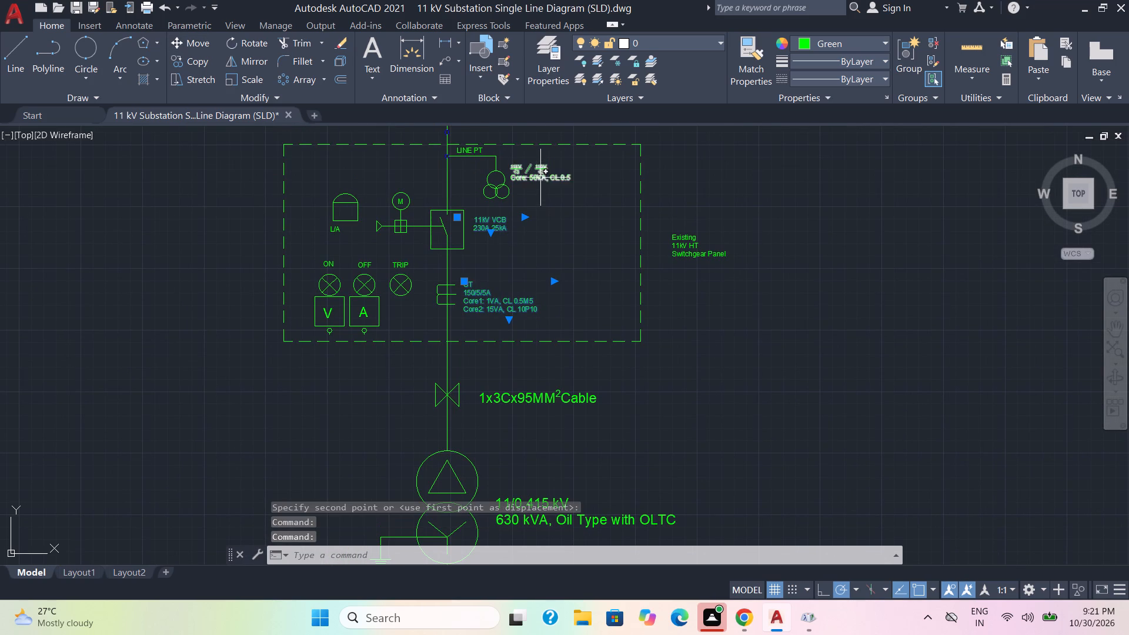
click(540, 176)
key(ctrl+1)
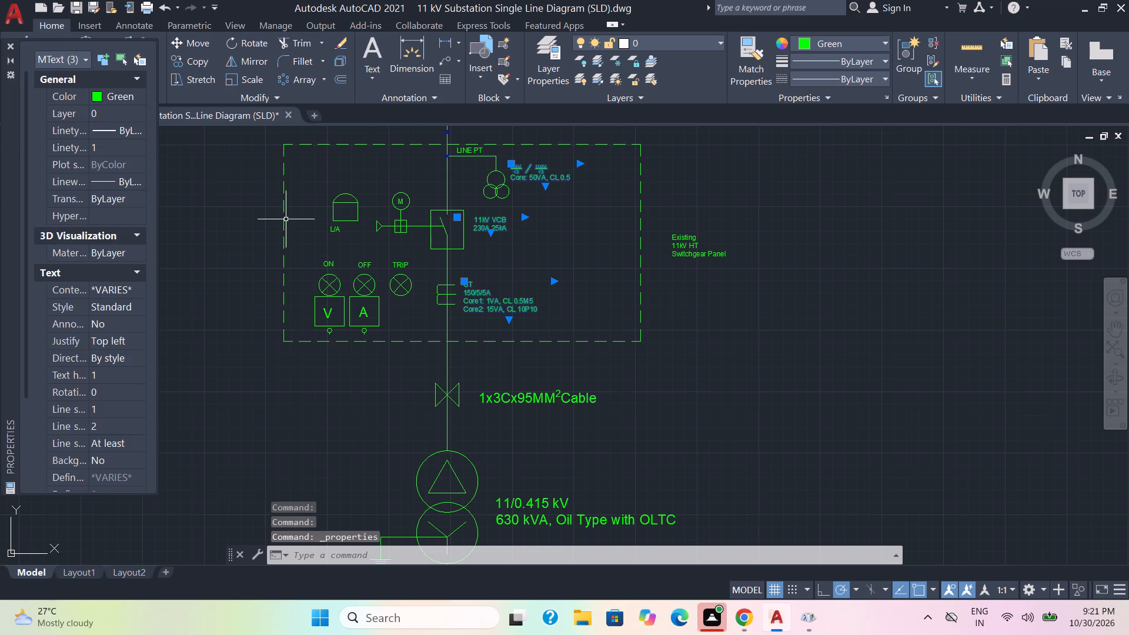
click(99, 376)
key(2)
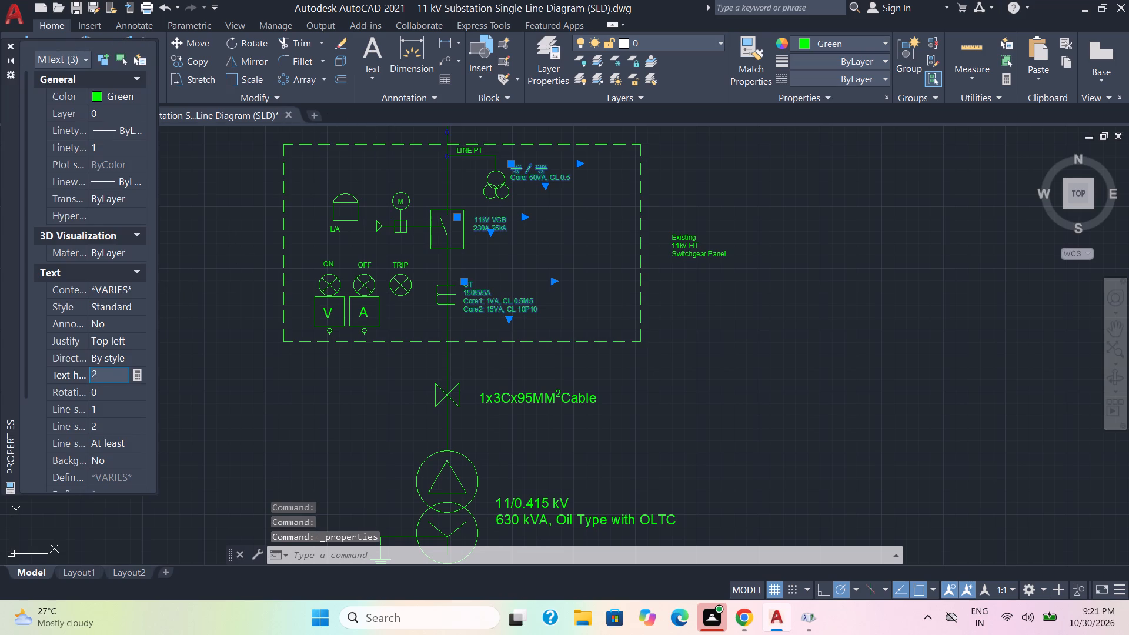
key(Return)
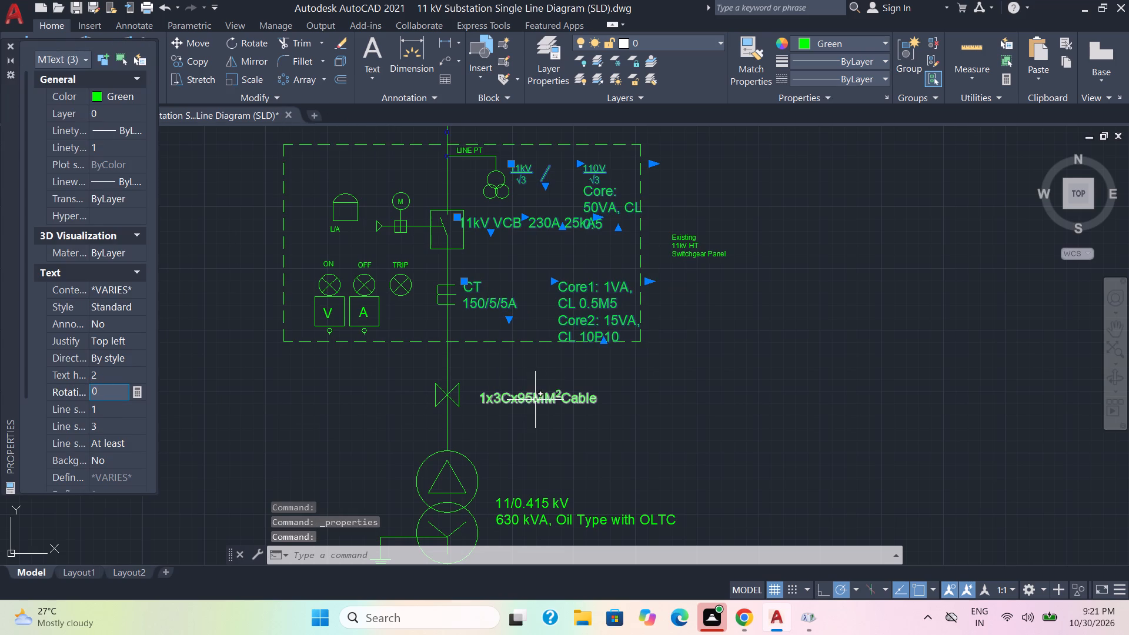
click(9, 48)
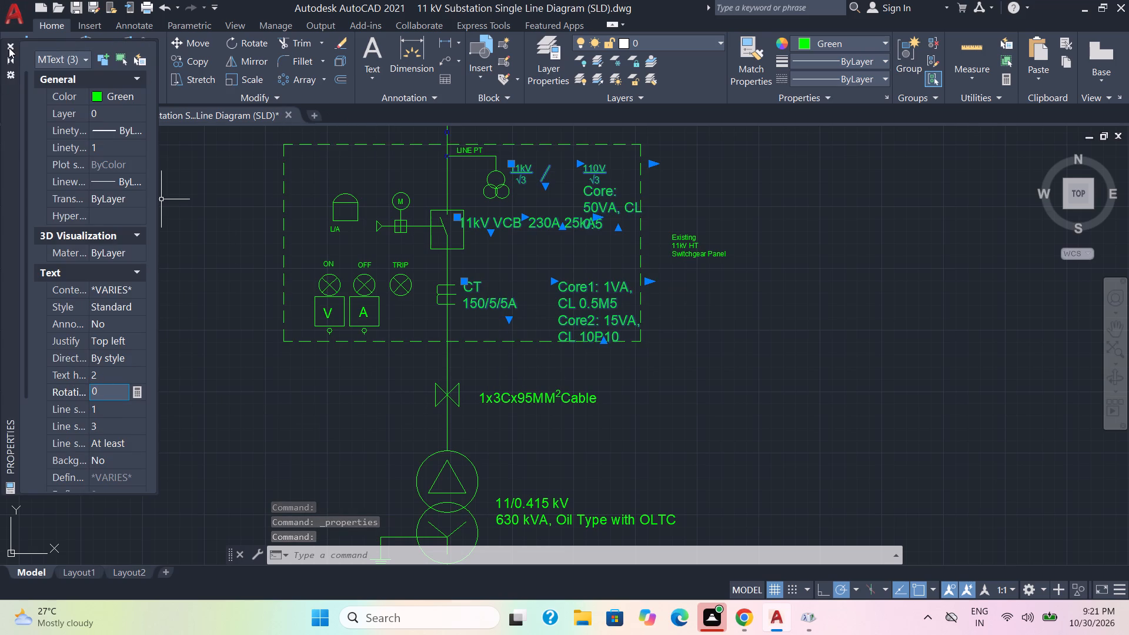
key(Escape)
Enlarge the CT 150/5/5A label's text frame so the Core1 and Core2 lines stack below it in one column.
click(497, 306)
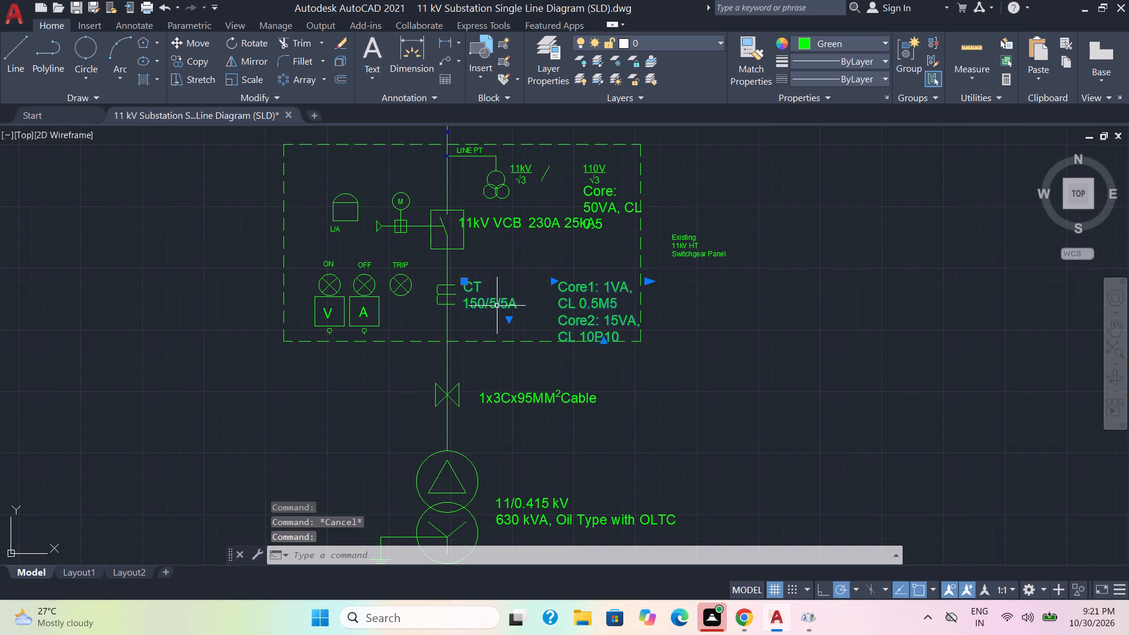
double_click(495, 309)
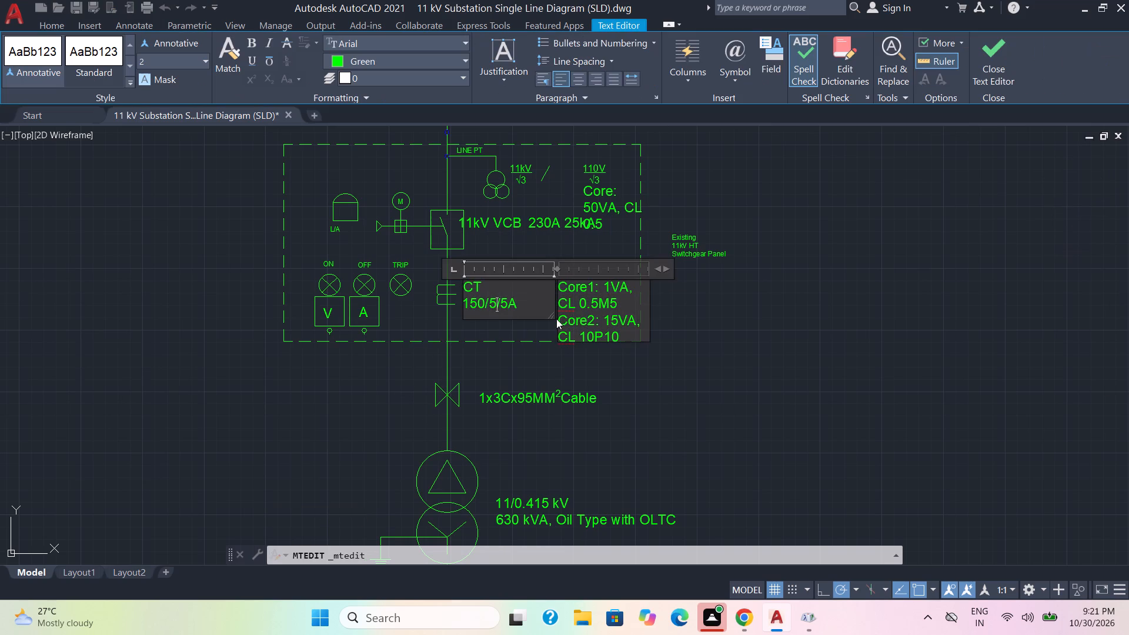
drag(550, 318, 655, 370)
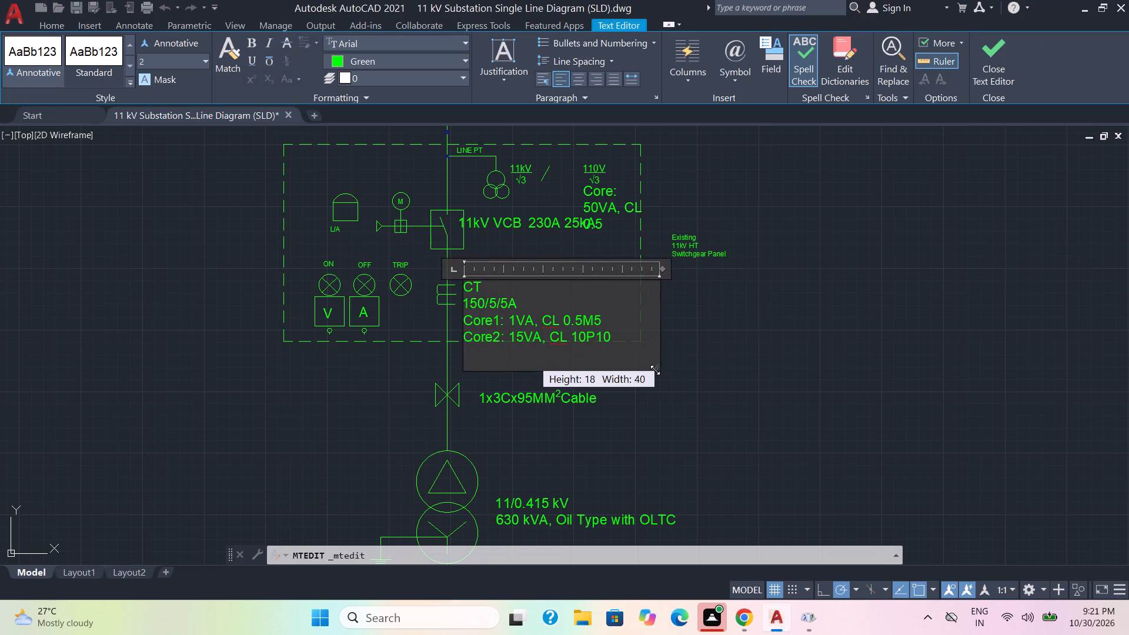
drag(655, 370, 664, 356)
click(668, 389)
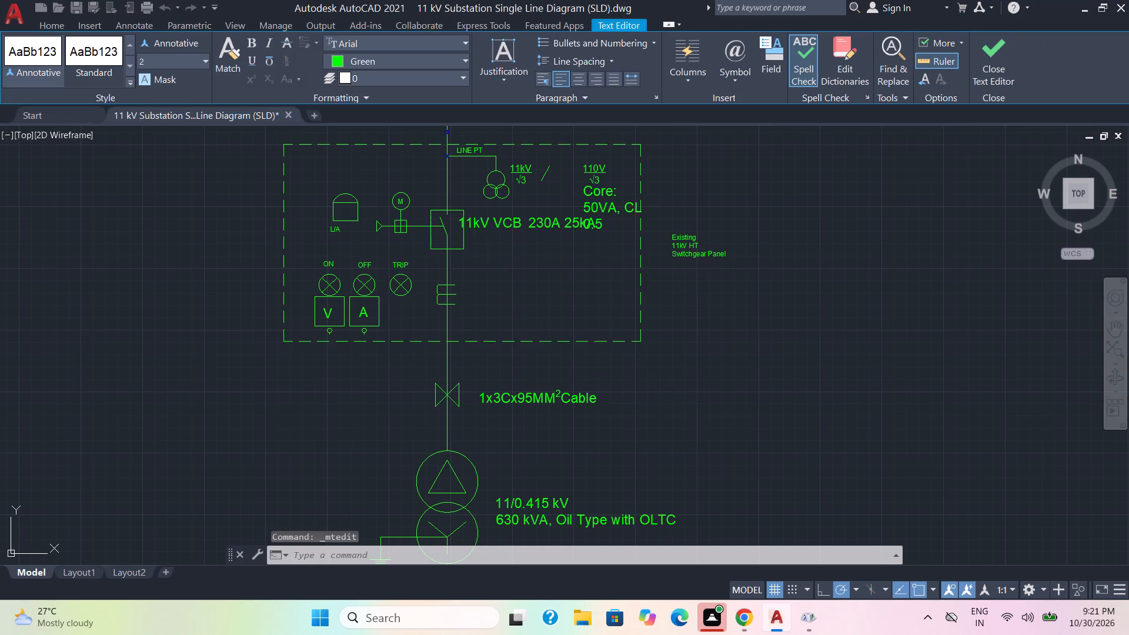
Move the CT 150/5/5A label slightly up and left so its last line sits inside the dashed panel border.
click(493, 304)
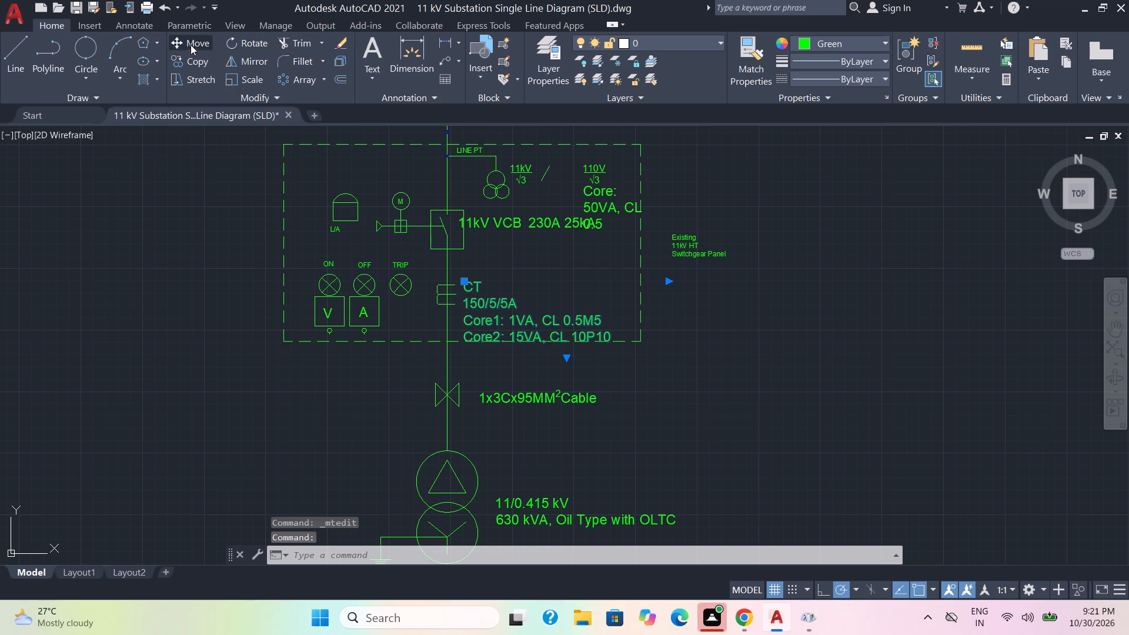
click(191, 45)
click(482, 313)
scroll(479, 305, up, 1)
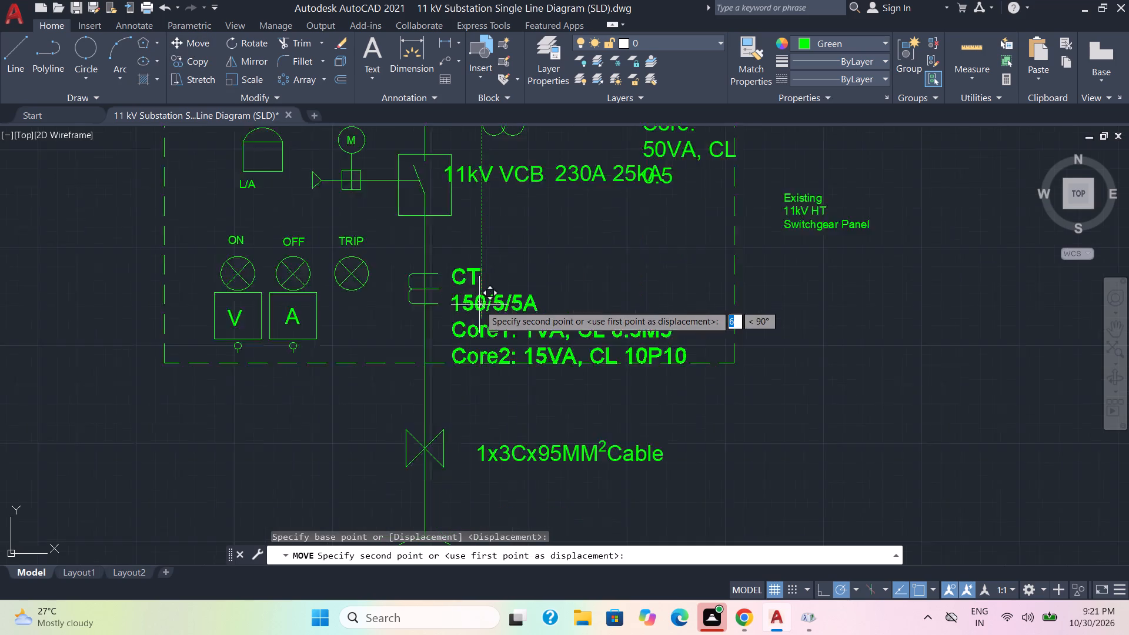
scroll(479, 305, up, 1)
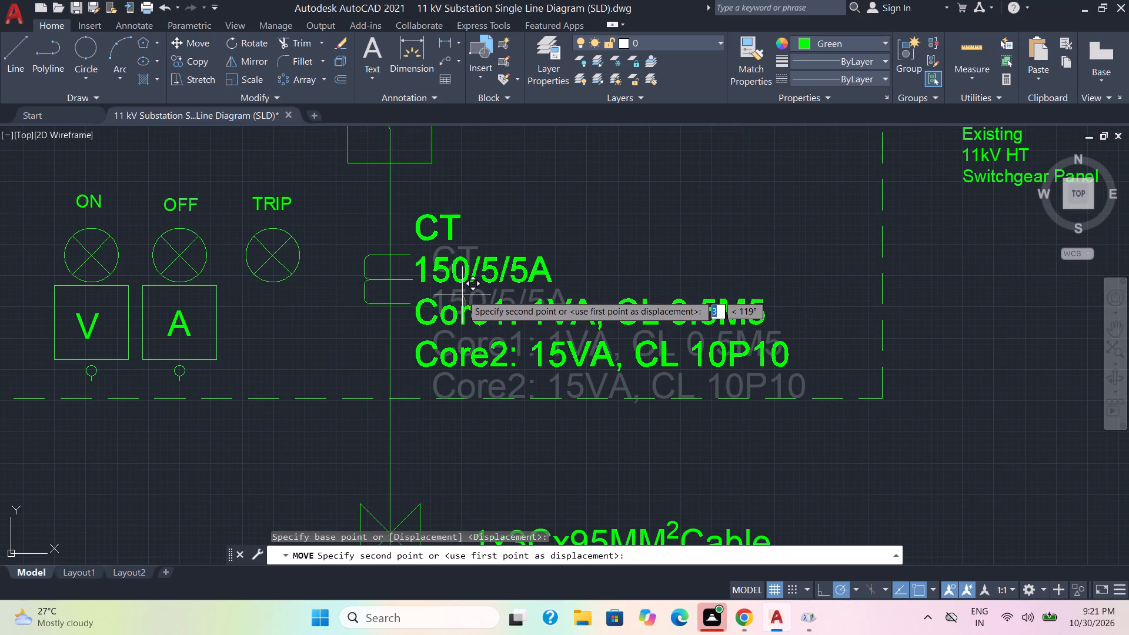
click(462, 295)
Reshape the 11kV VCB label's text frame so that 230A 25kA sits on a second line below it.
scroll(616, 243, down, 2)
middle_drag(618, 240, 620, 356)
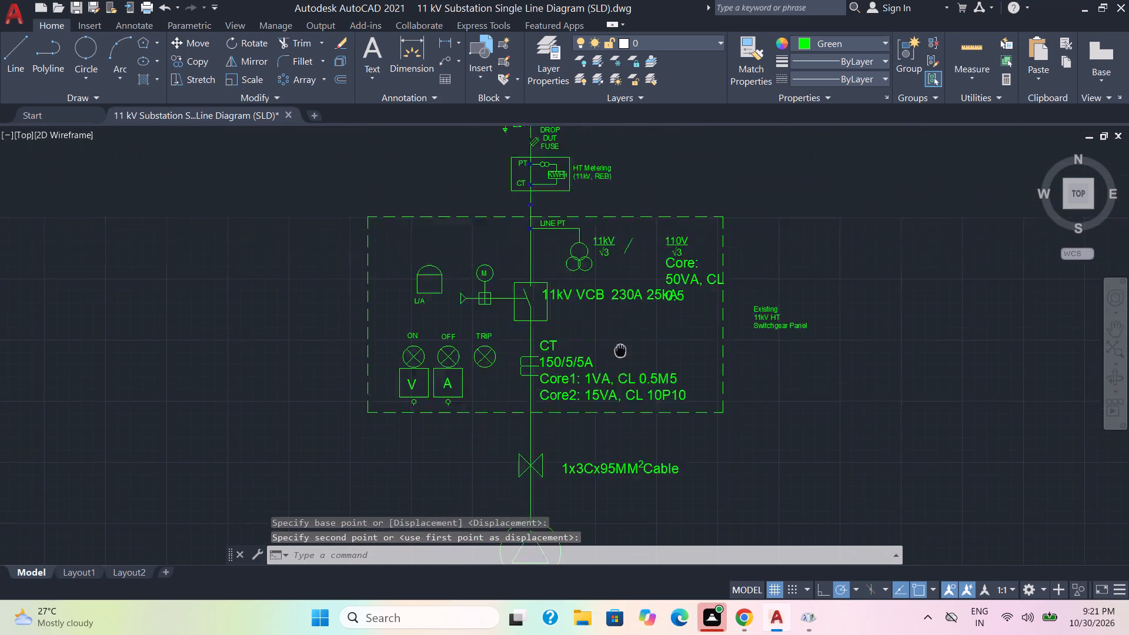
middle_drag(620, 356, 623, 396)
click(603, 345)
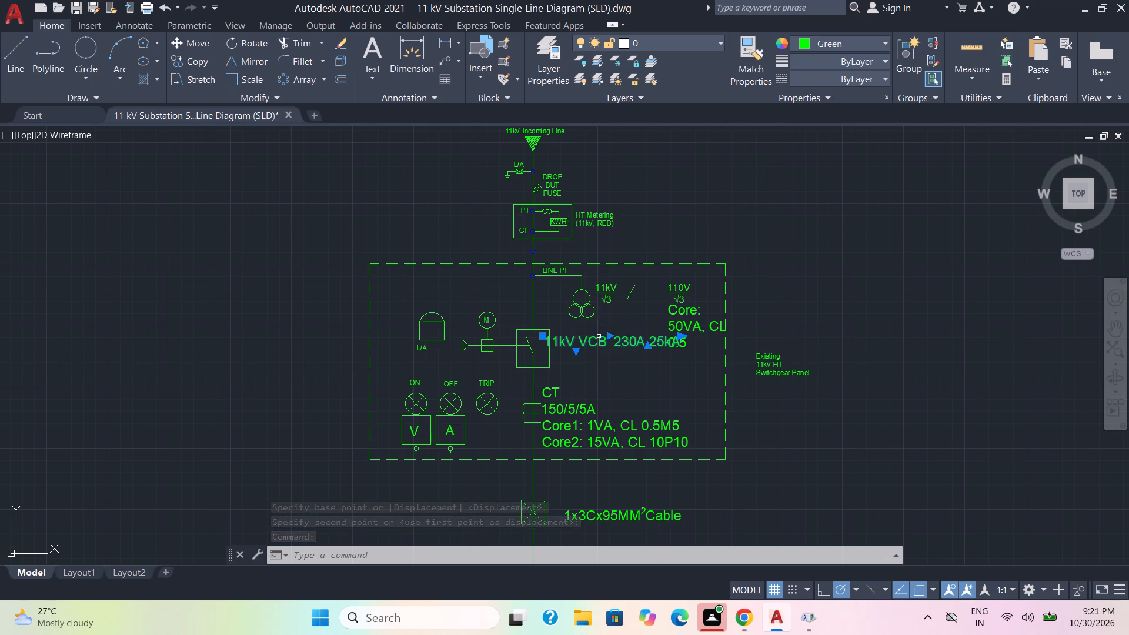
double_click(597, 342)
drag(609, 352, 619, 370)
click(624, 386)
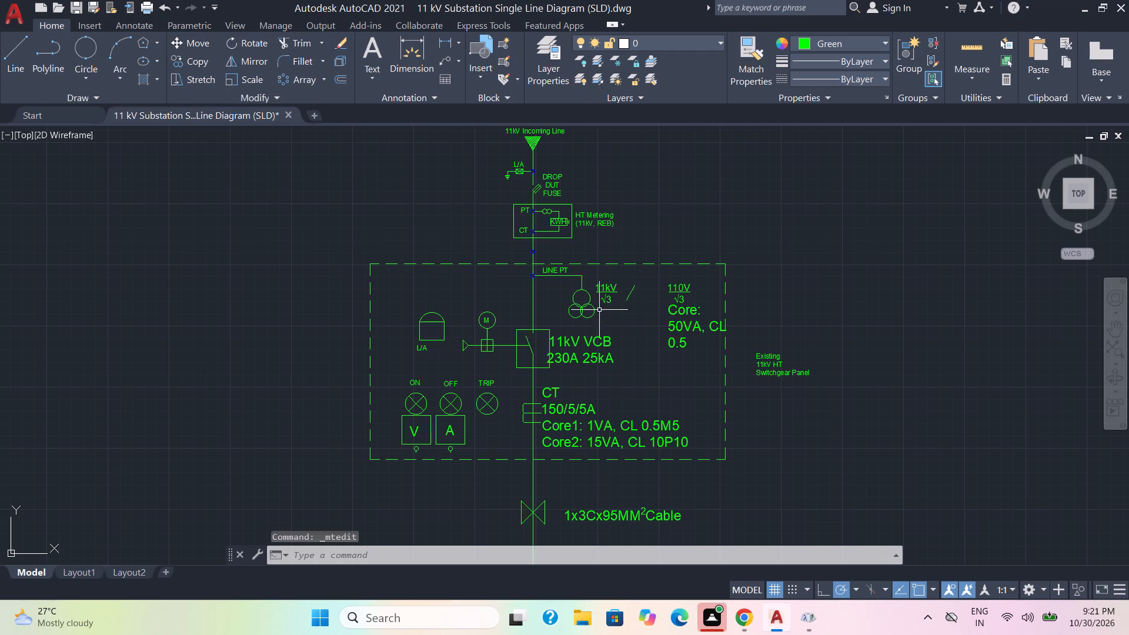
Move the 11kV VCB label slightly to the right, clear of the breaker box.
click(593, 345)
click(201, 39)
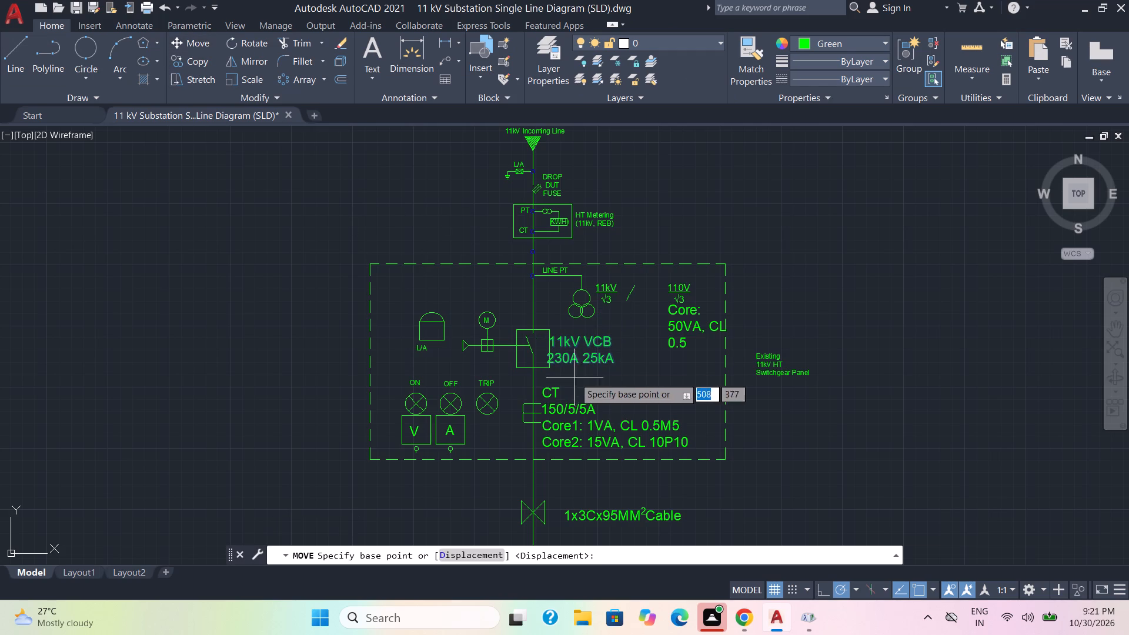
click(582, 355)
scroll(600, 366, up, 2)
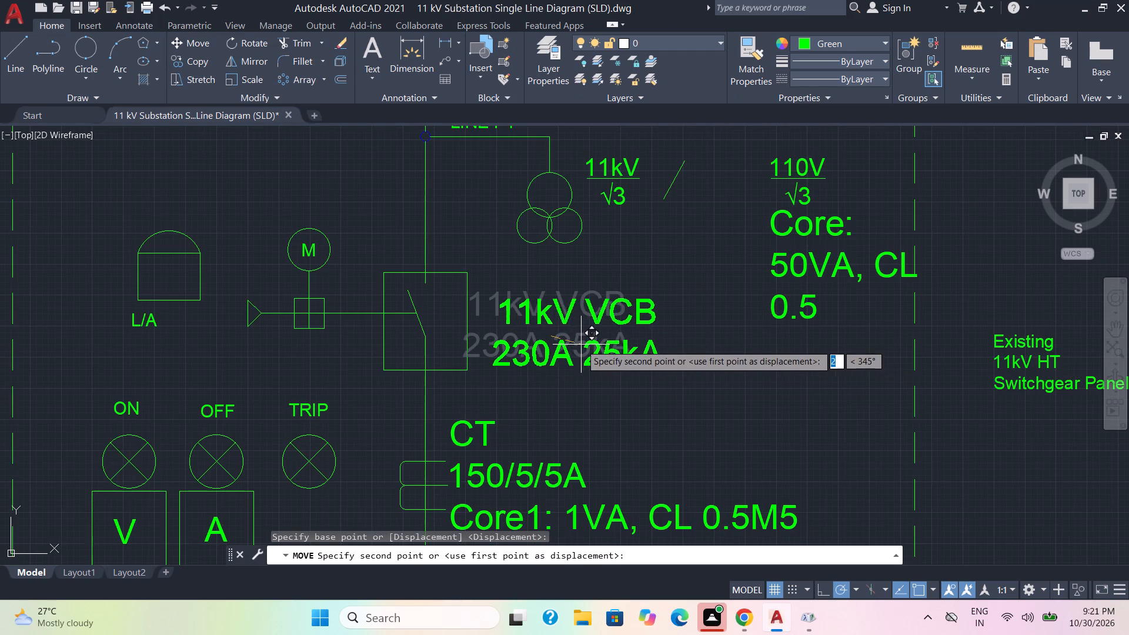
click(569, 342)
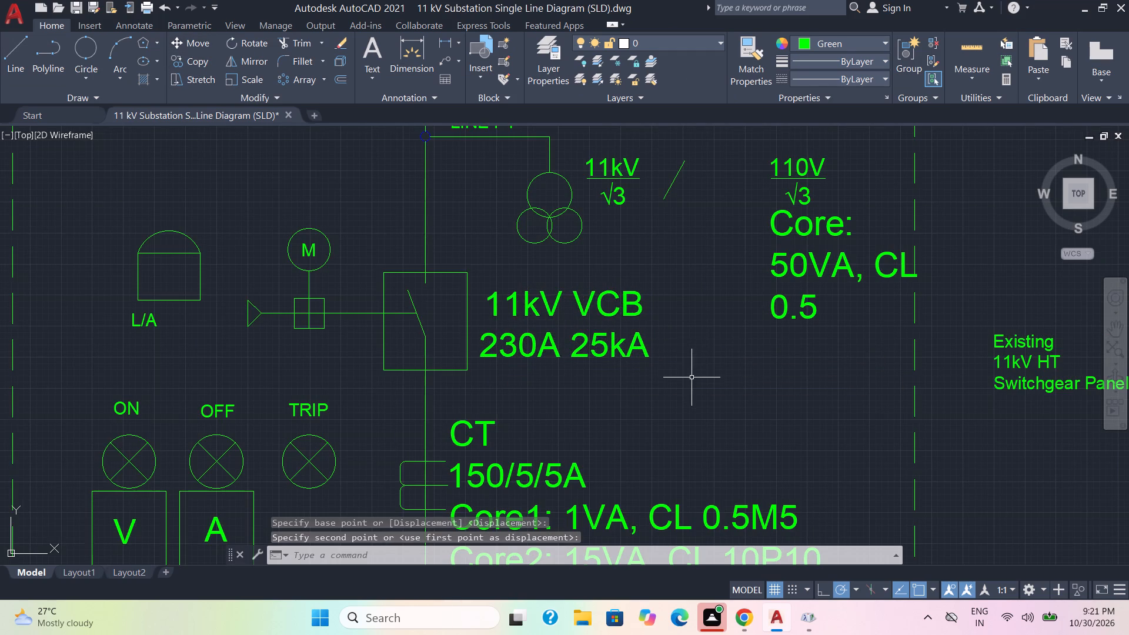
Widen the line PT rating label's text frame so Core: 50VA, CL 0.5 sits on one line below the 11kV/110V ratio.
scroll(693, 380, down, 1)
click(759, 331)
click(759, 331)
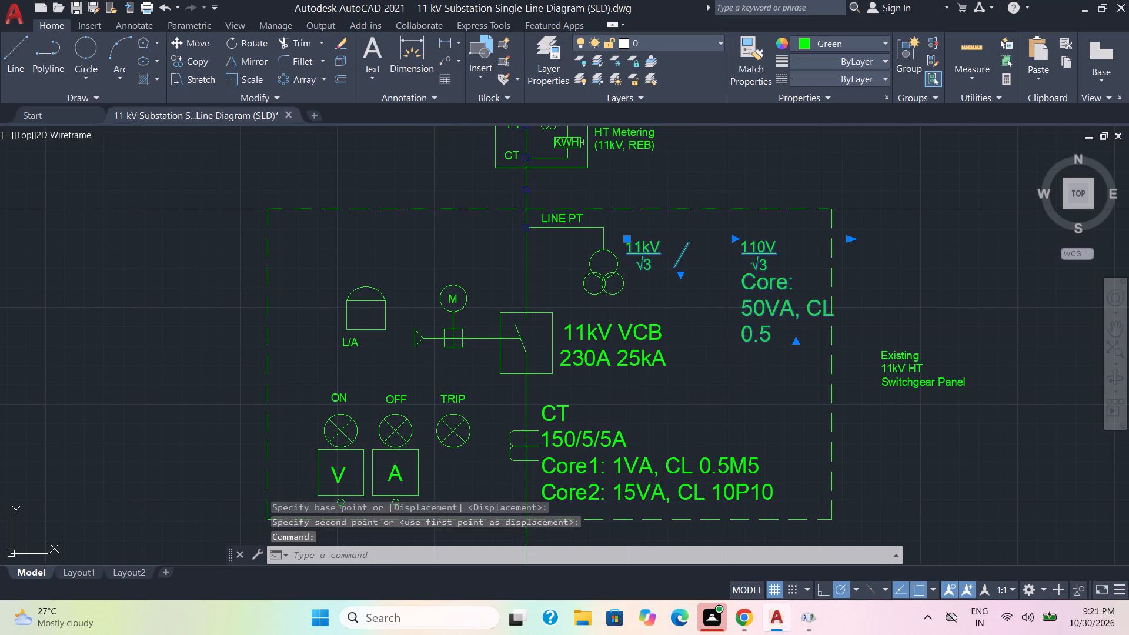
drag(734, 273, 736, 278)
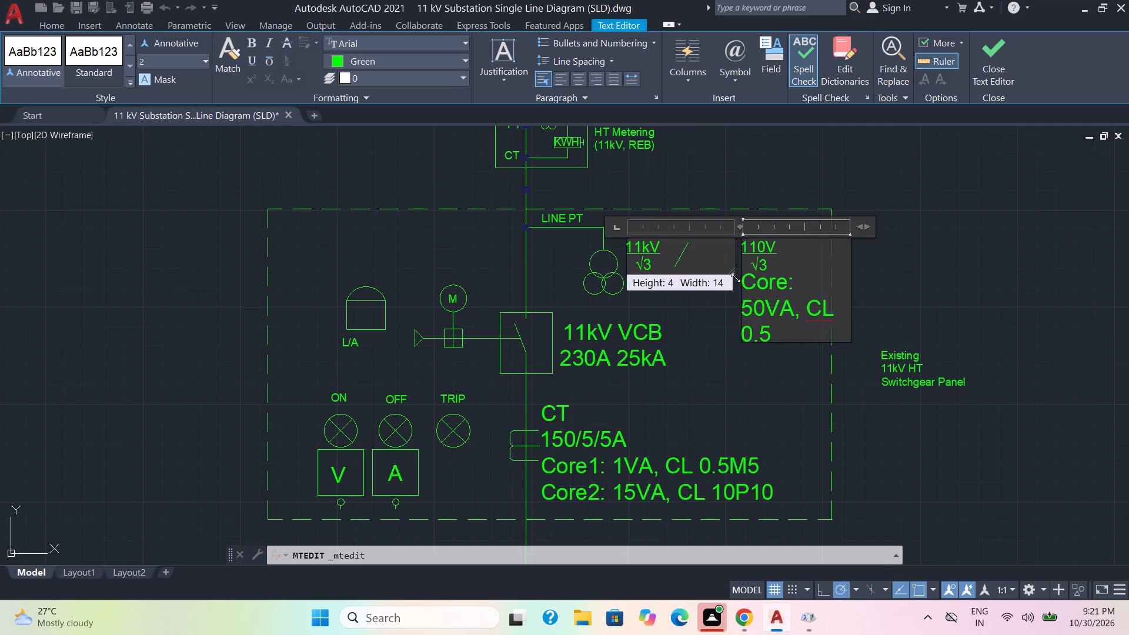
drag(736, 278, 824, 336)
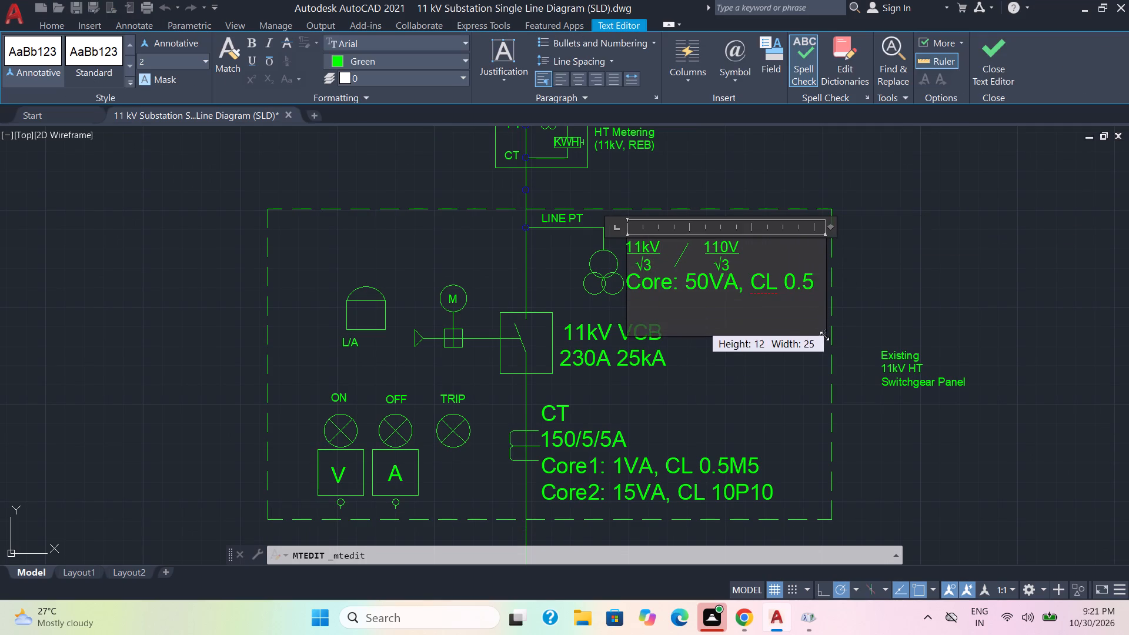
drag(824, 336, 861, 317)
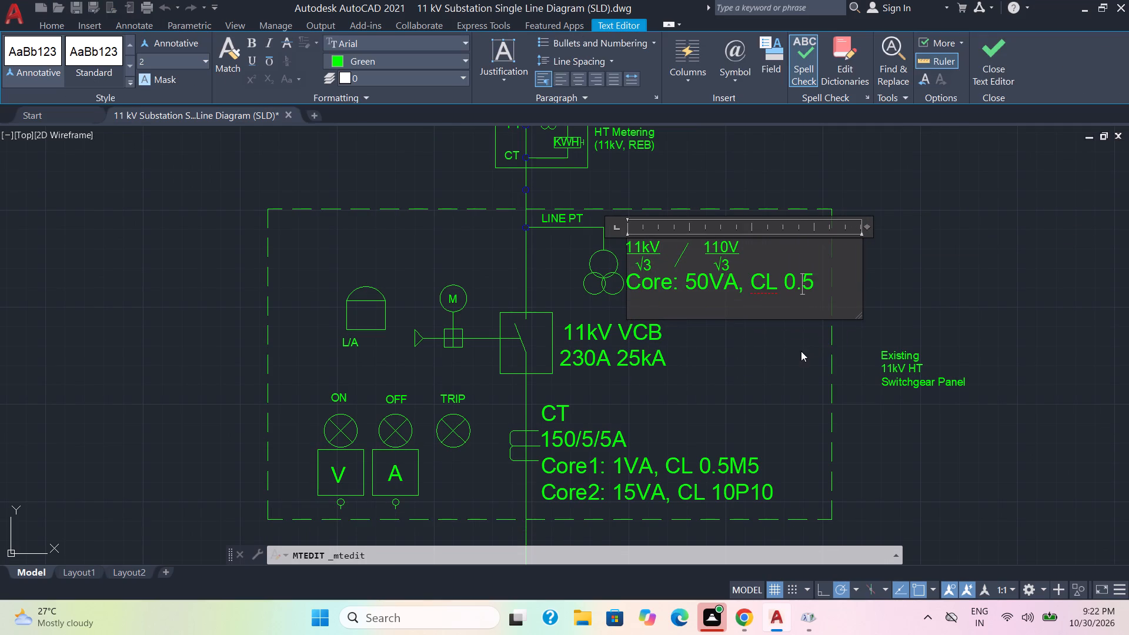
click(796, 353)
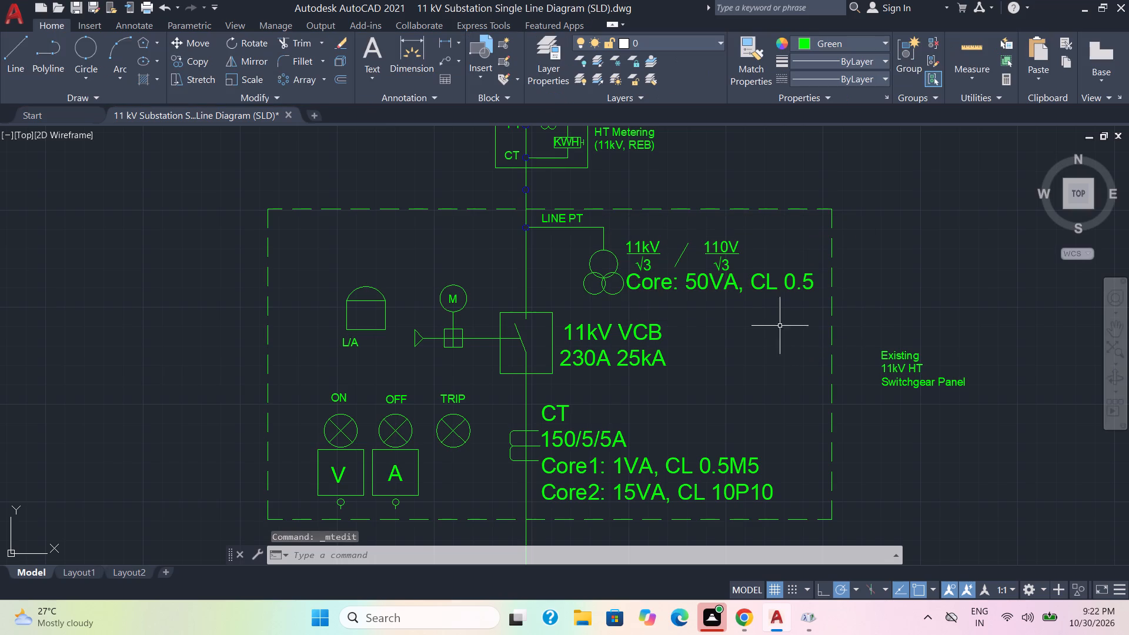
Move the line PT rating label slightly to the right, away from the PT circles.
click(736, 286)
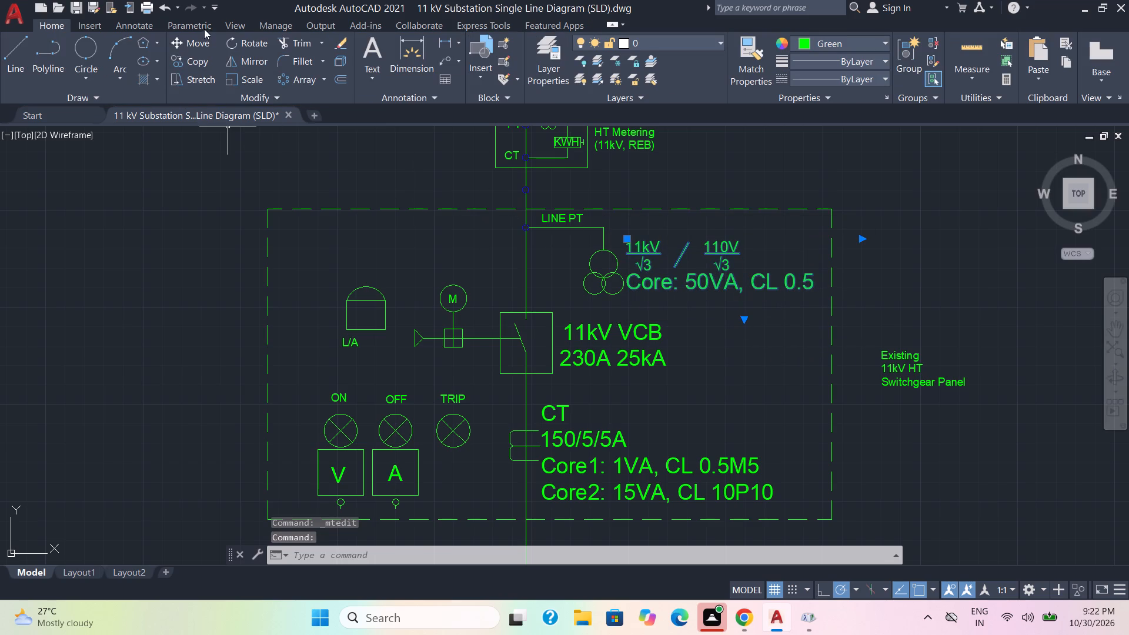
click(193, 38)
click(638, 260)
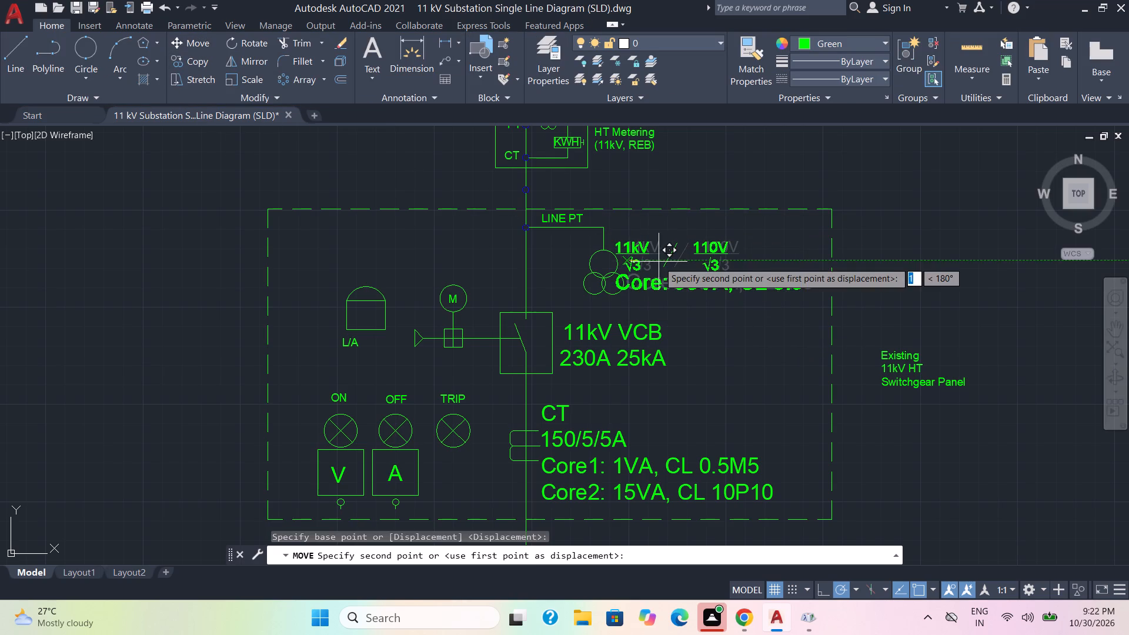
scroll(659, 262, up, 2)
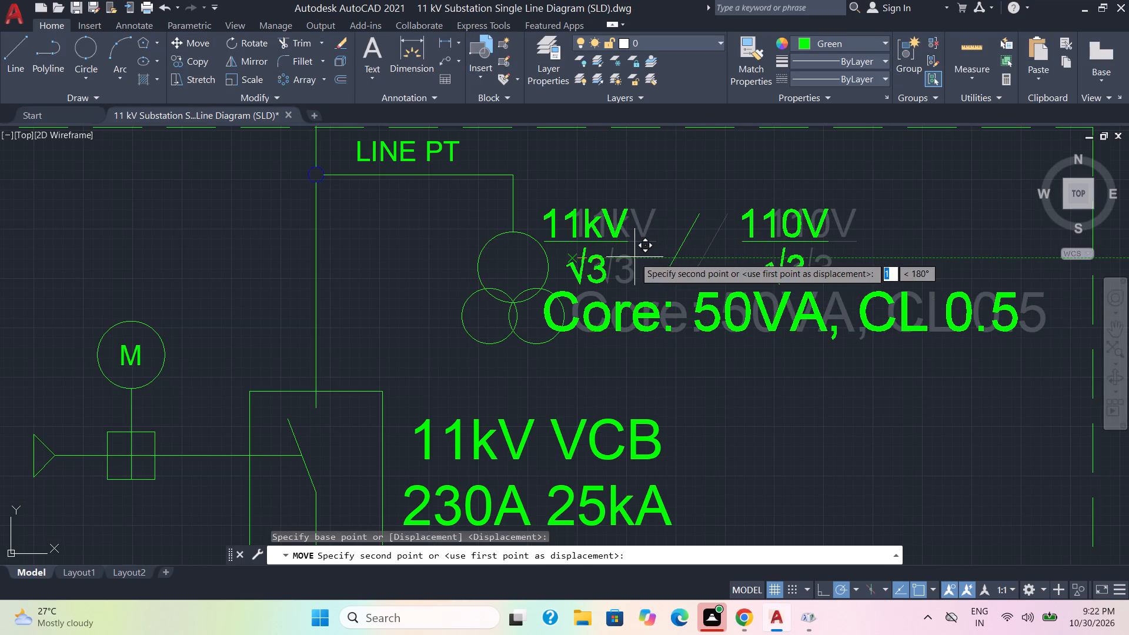
scroll(644, 256, up, 1)
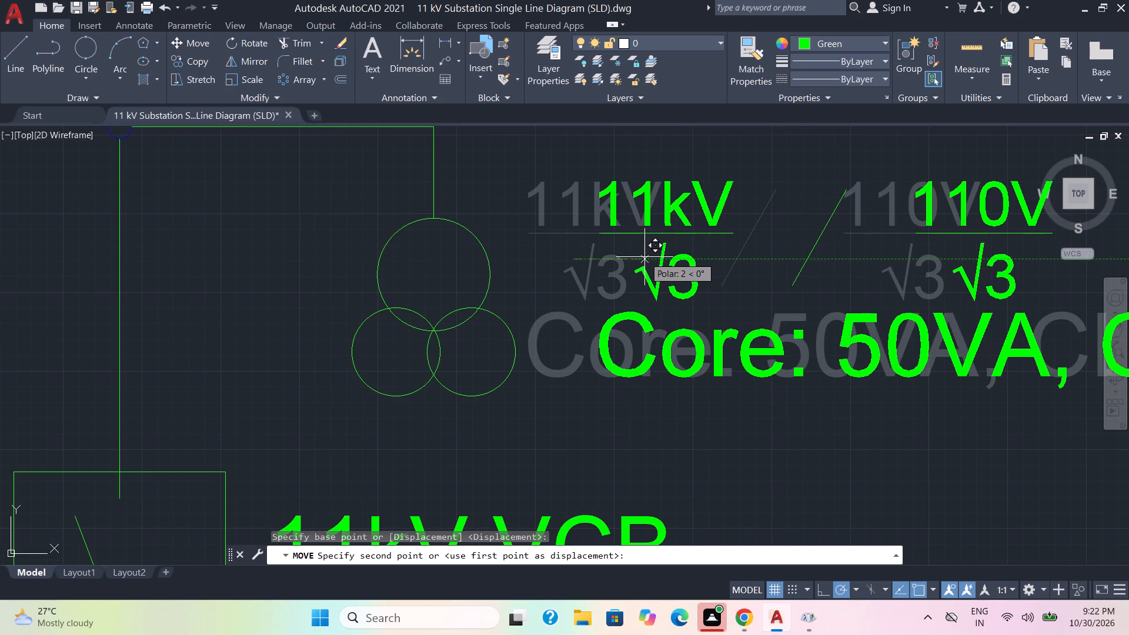
click(637, 259)
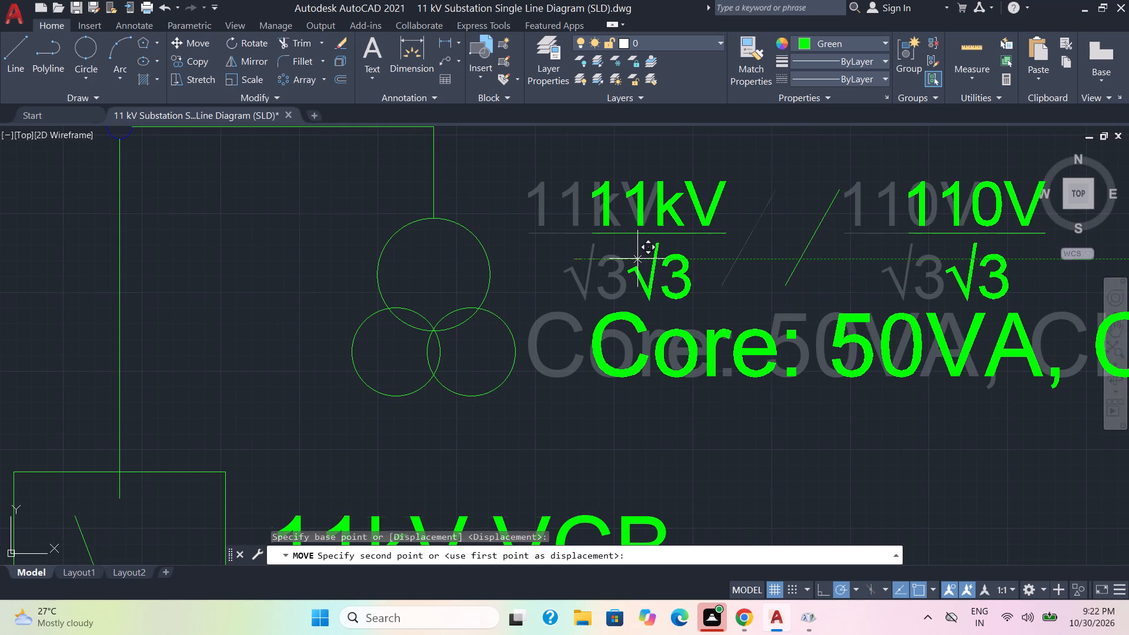
Set the text height of the Existing 11kV HT Switchgear Panel label to 2.
scroll(729, 404, down, 2)
scroll(846, 495, down, 1)
middle_drag(846, 495, 544, 280)
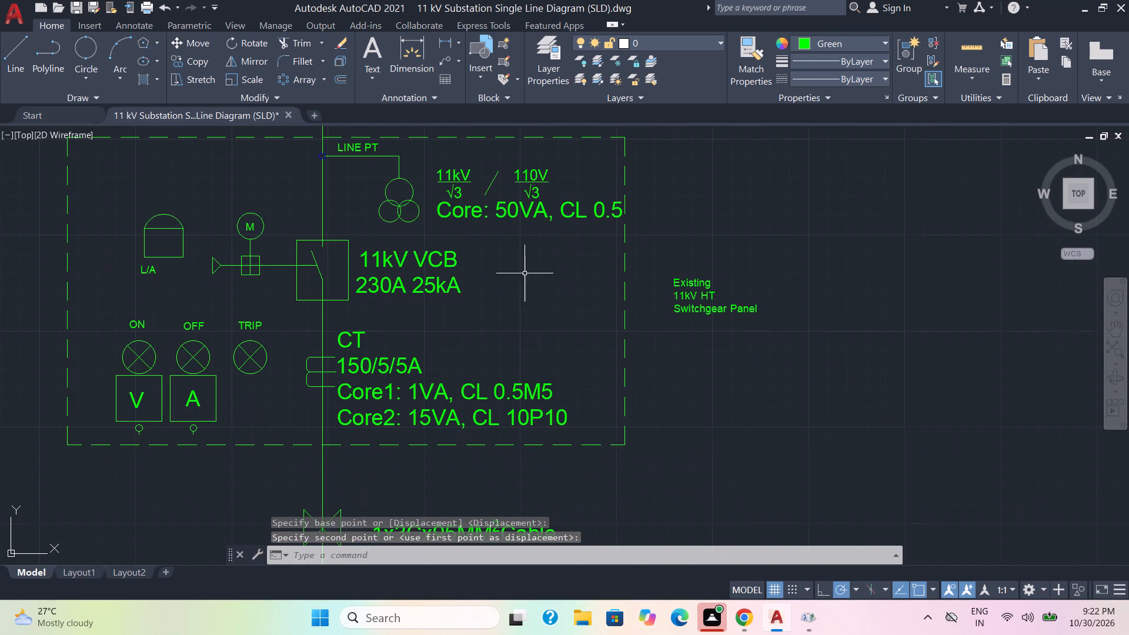
click(682, 292)
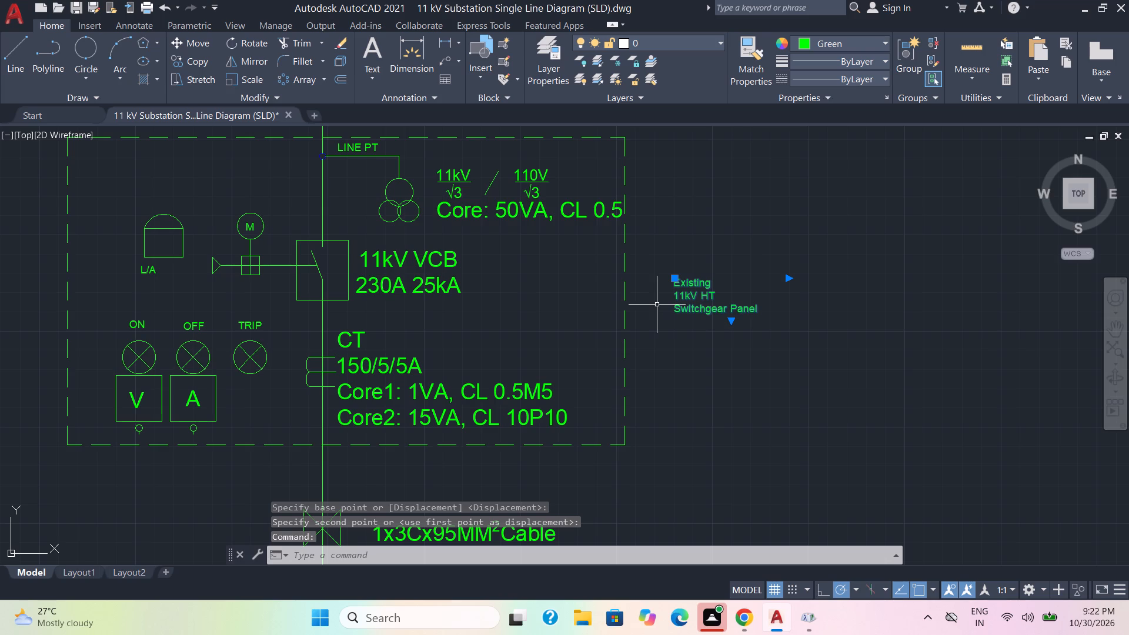
key(ctrl+1)
click(114, 369)
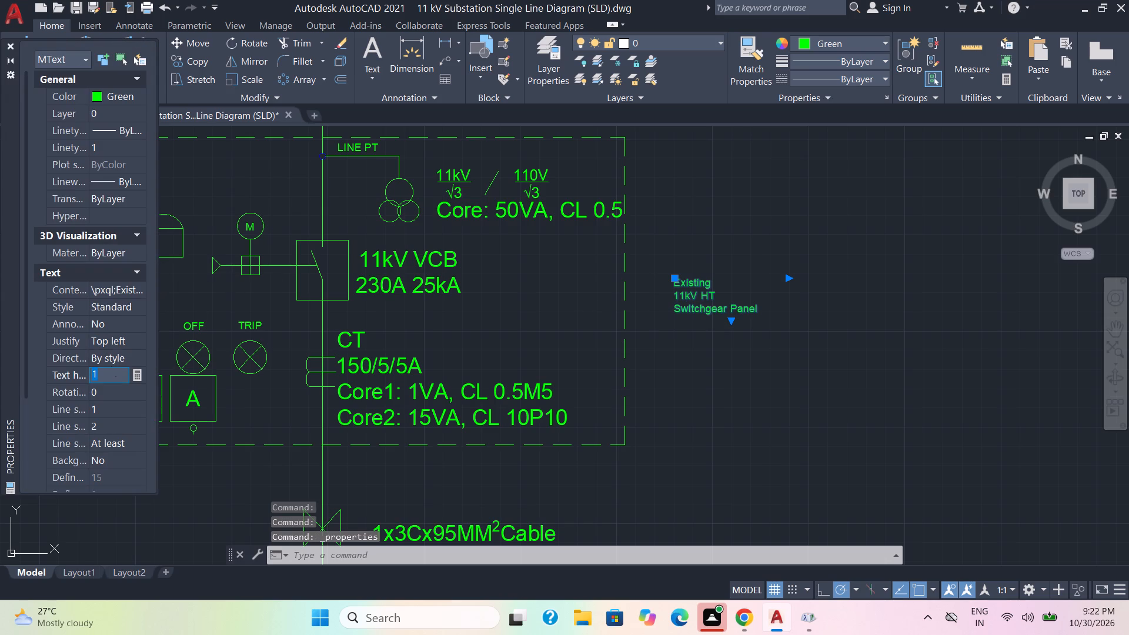
key(2)
key(super+p)
key(Return)
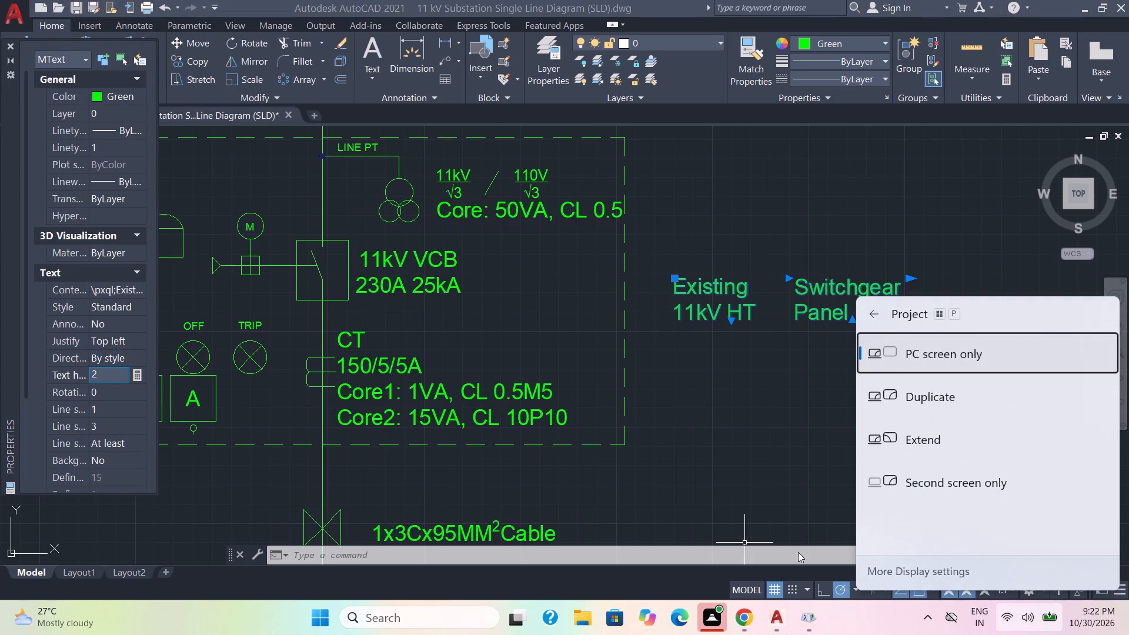
click(876, 316)
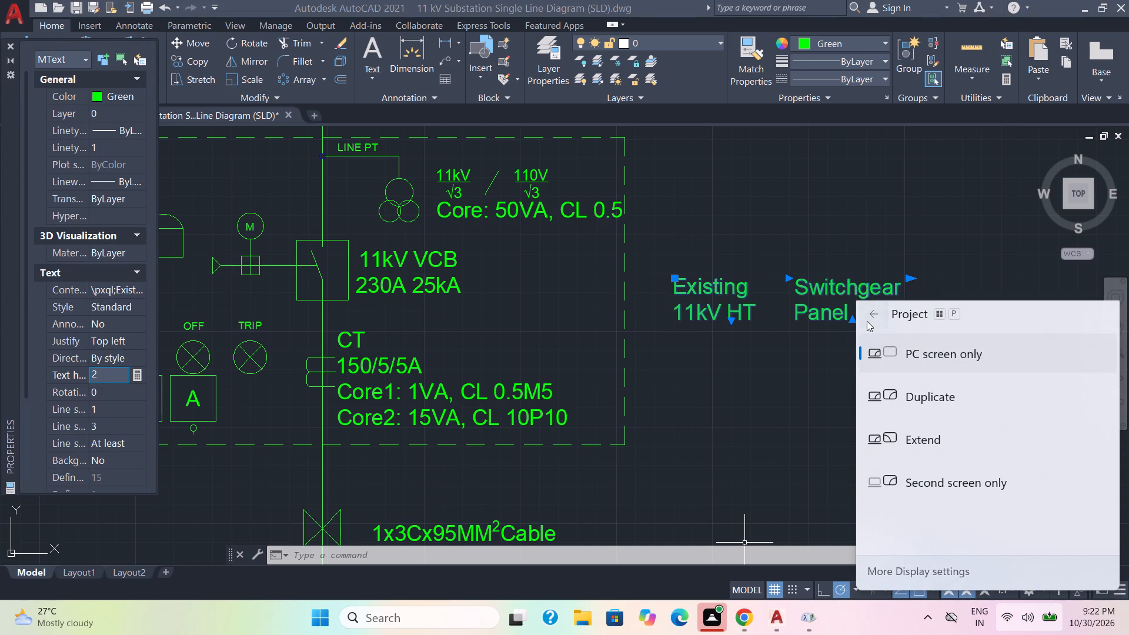
click(957, 250)
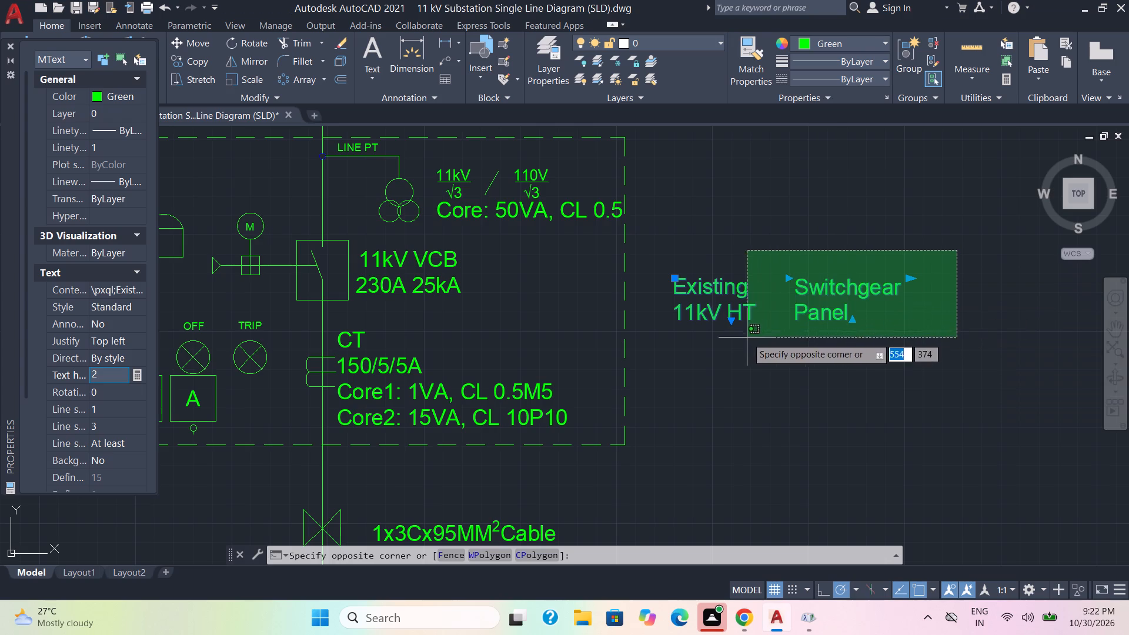
key(Escape)
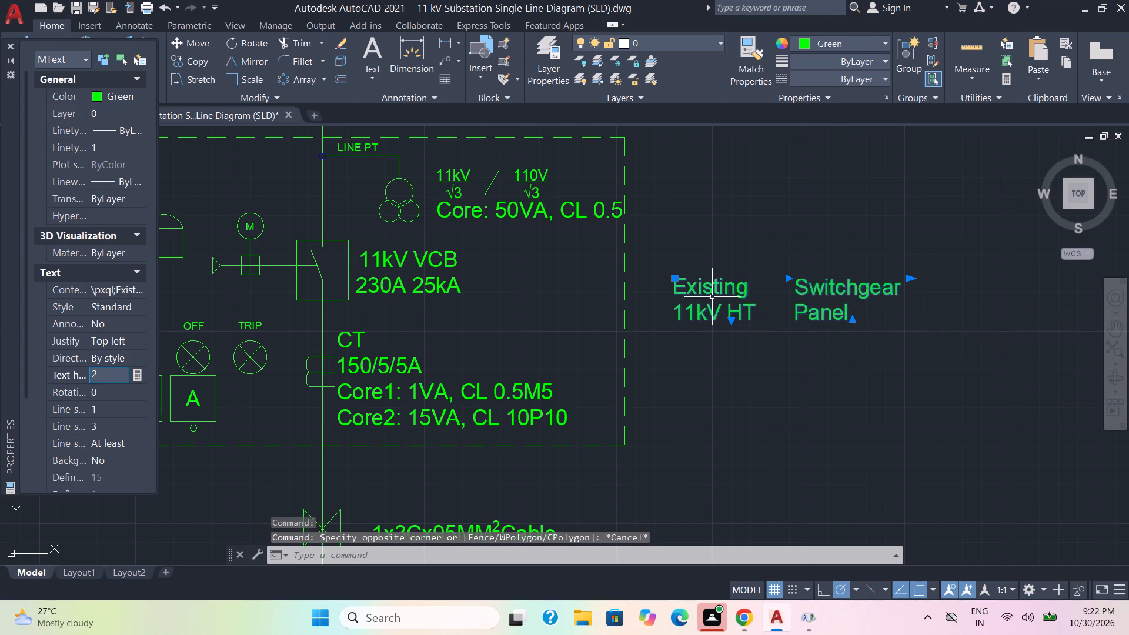
click(14, 49)
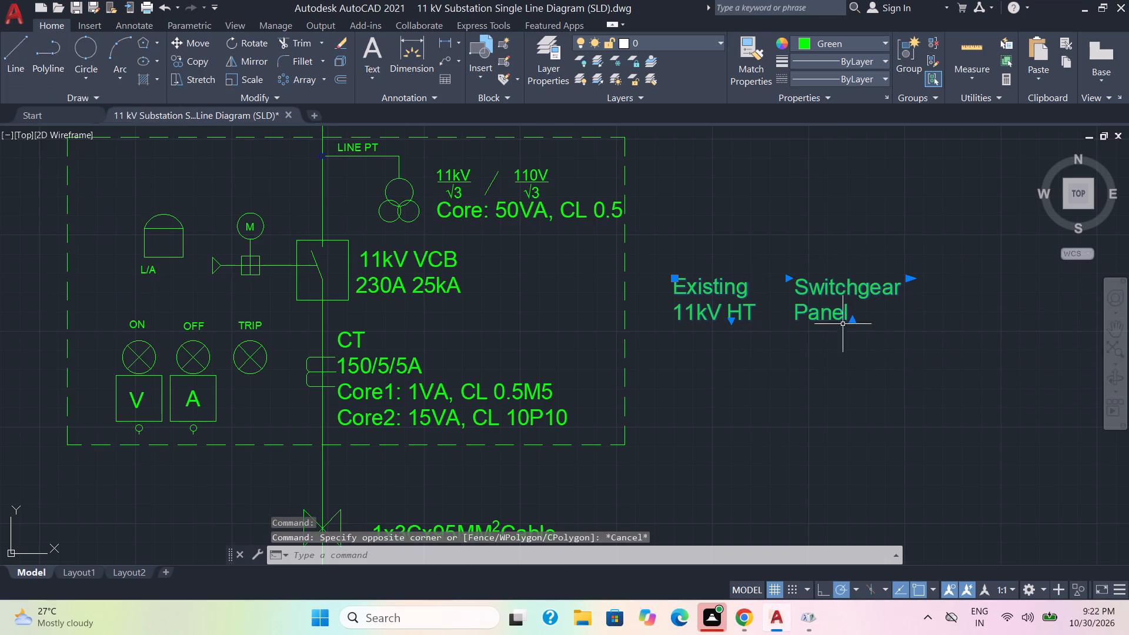
Enlarge the switchgear panel label's text frame so Existing, 11kV HT and Switchgear Panel stack on three lines in one column.
double_click(716, 306)
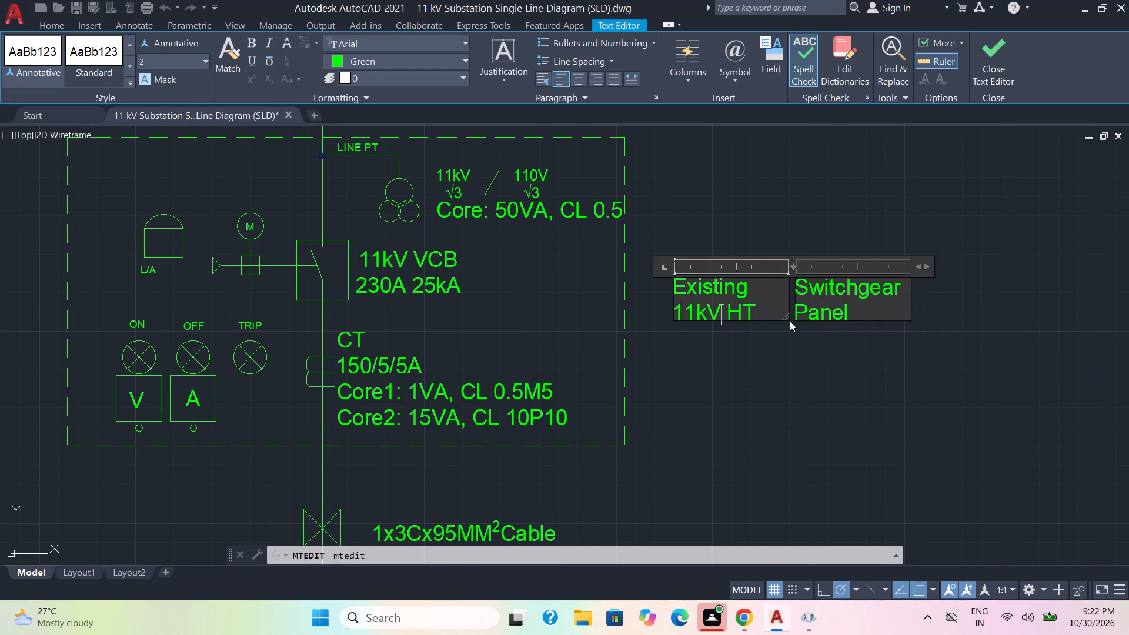
click(786, 322)
drag(785, 316, 841, 343)
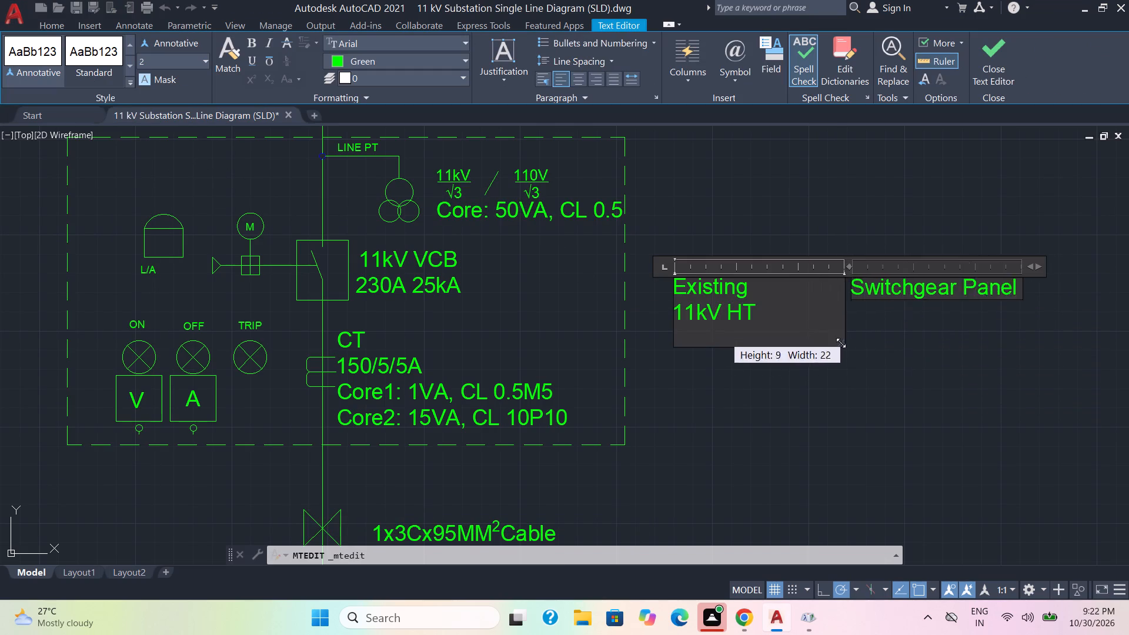
drag(841, 343, 877, 363)
click(807, 412)
Set the text height of the M, L/A, ON, OFF and TRIP labels inside the dashed panel to 2.
scroll(793, 377, down, 2)
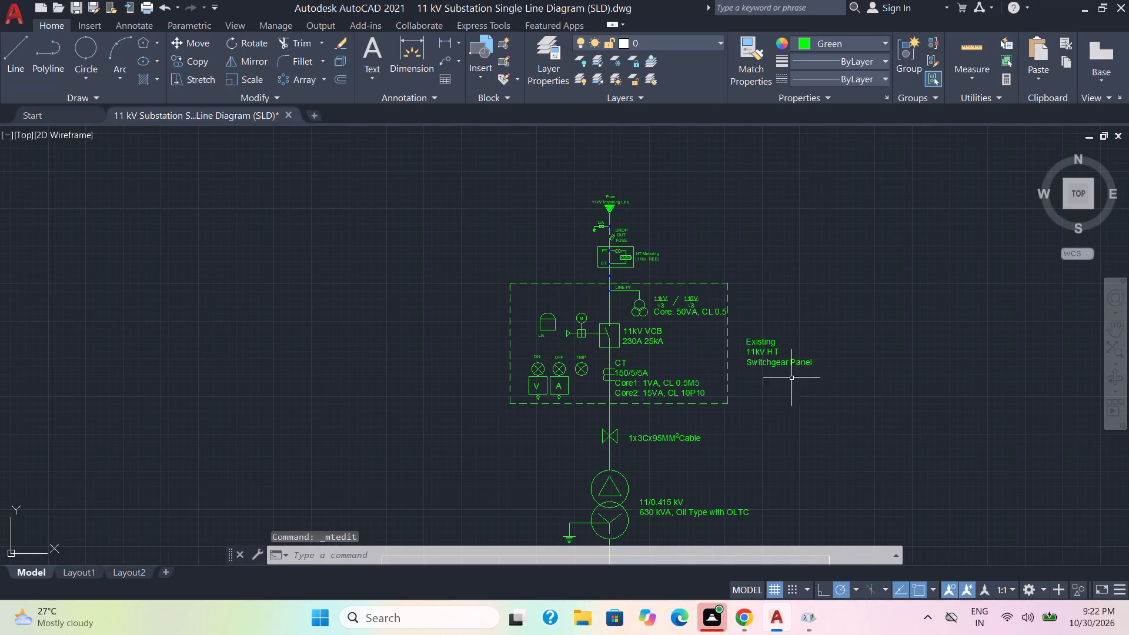
scroll(582, 342, up, 1)
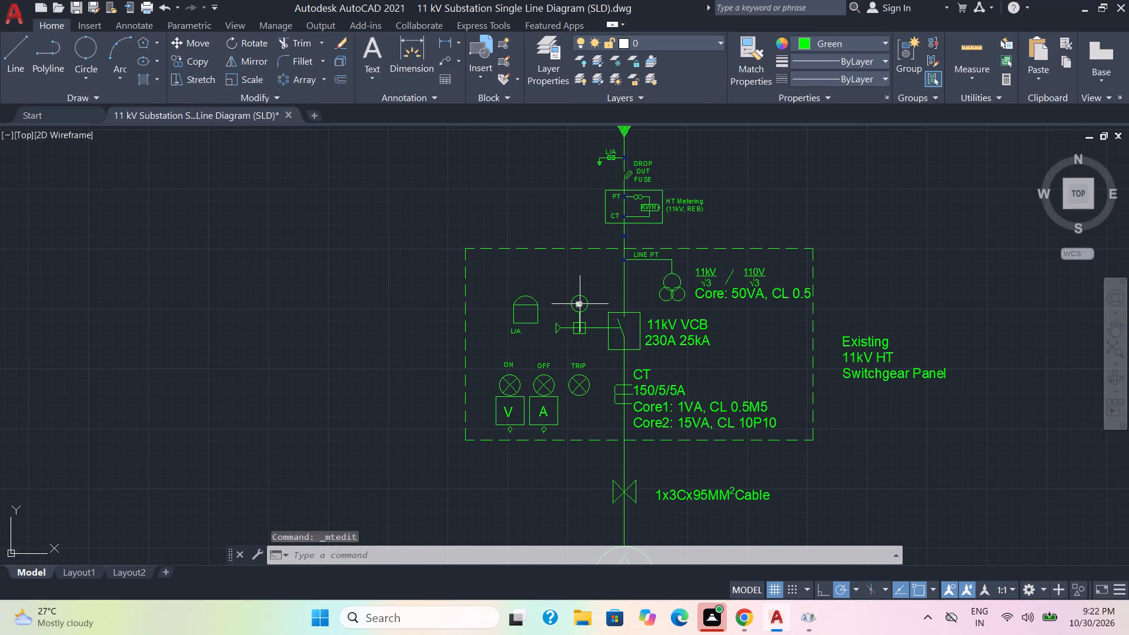
click(580, 304)
click(505, 363)
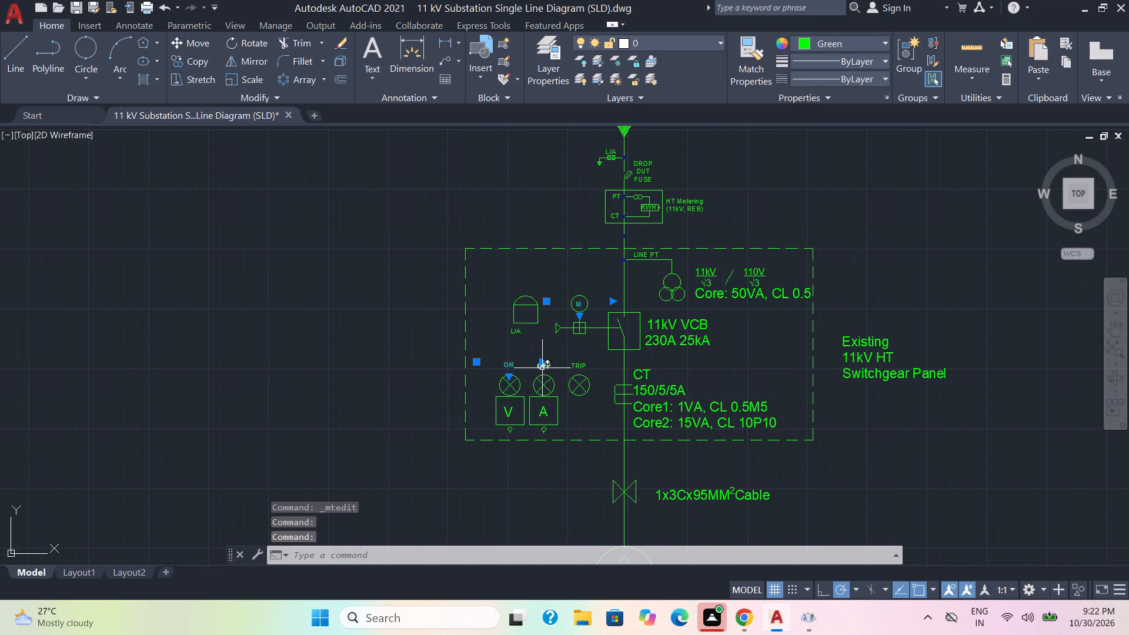
click(542, 368)
click(580, 368)
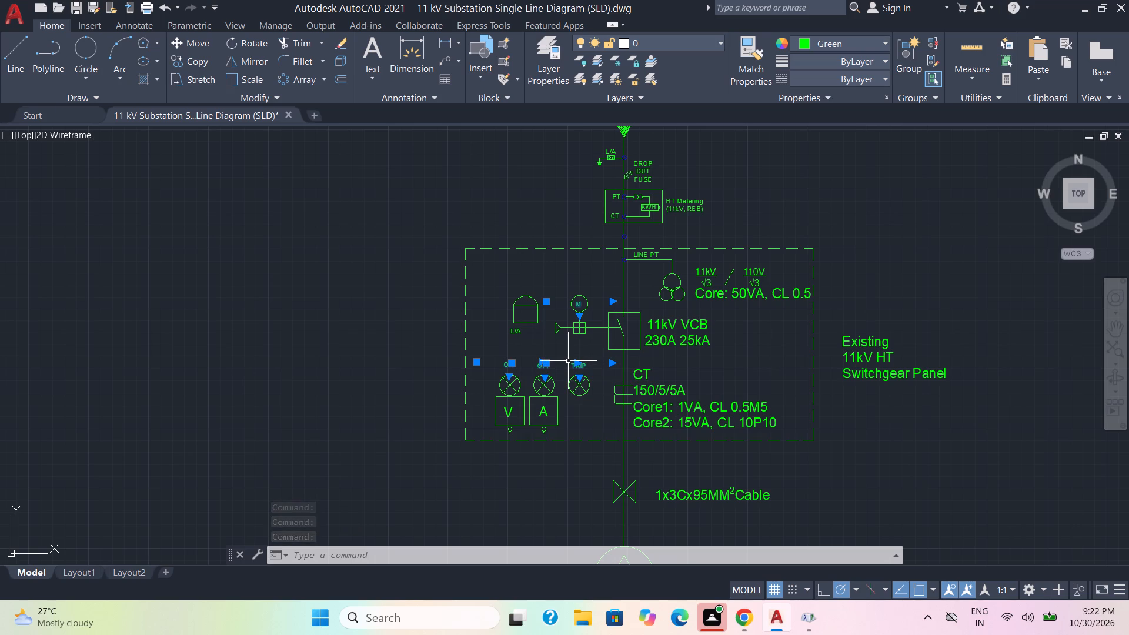
click(513, 333)
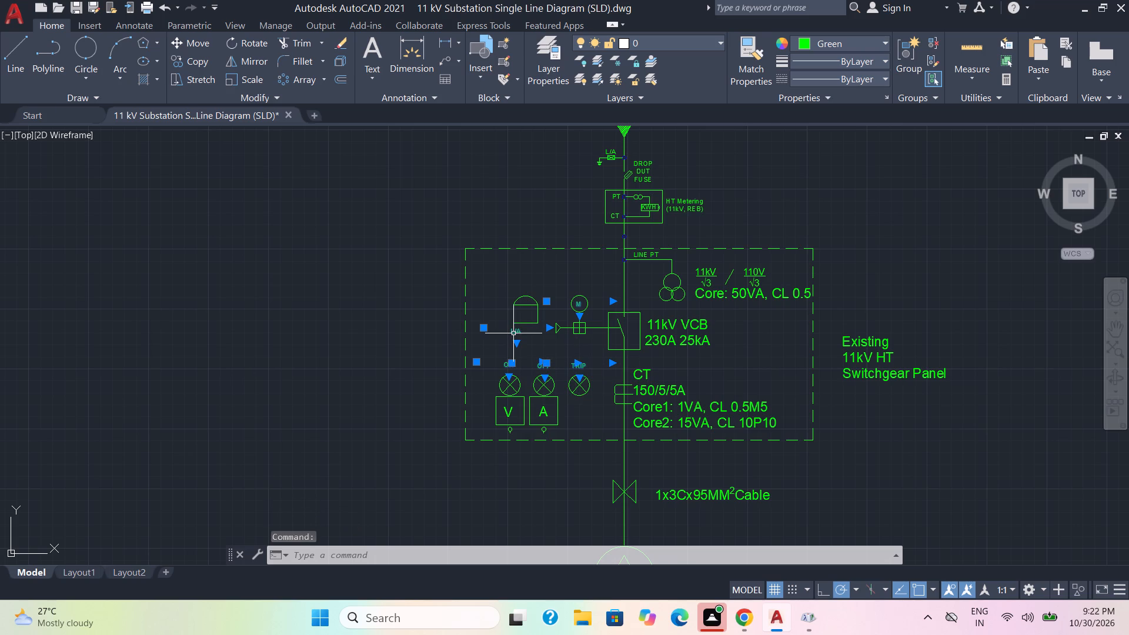
key(ctrl+1)
click(122, 367)
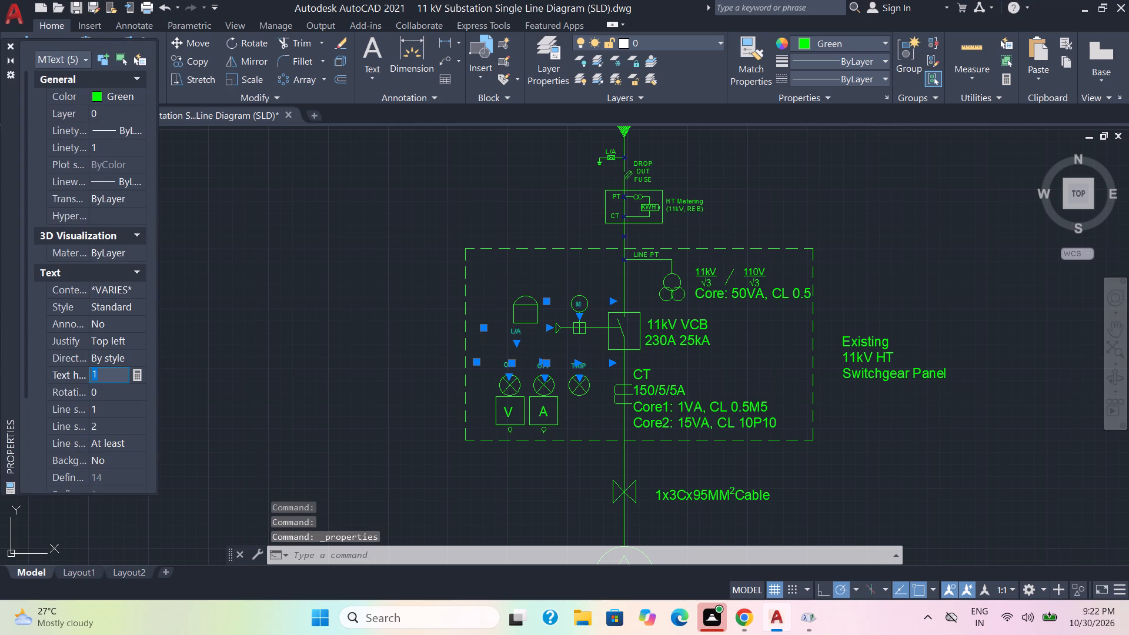
key(2)
key(Return)
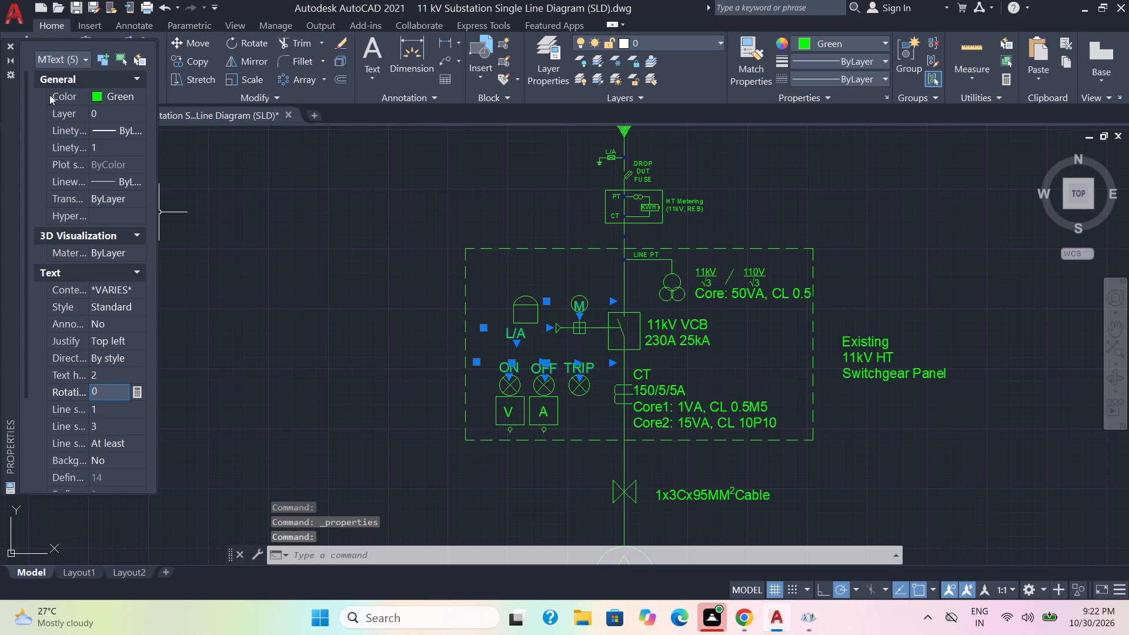
click(8, 45)
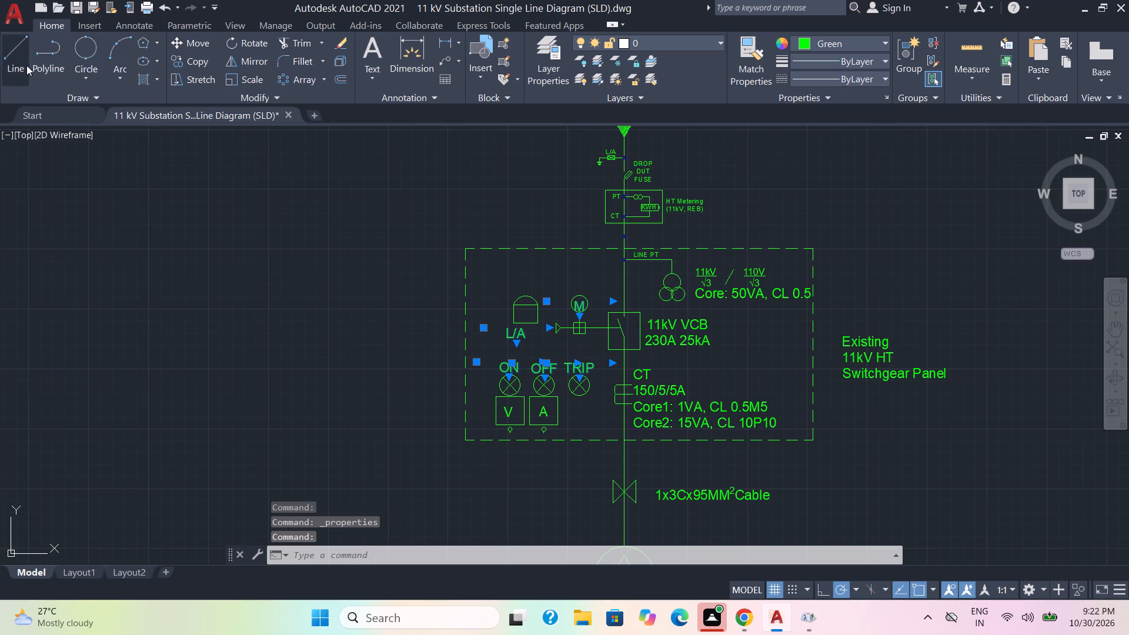
scroll(303, 355, up, 1)
key(Escape)
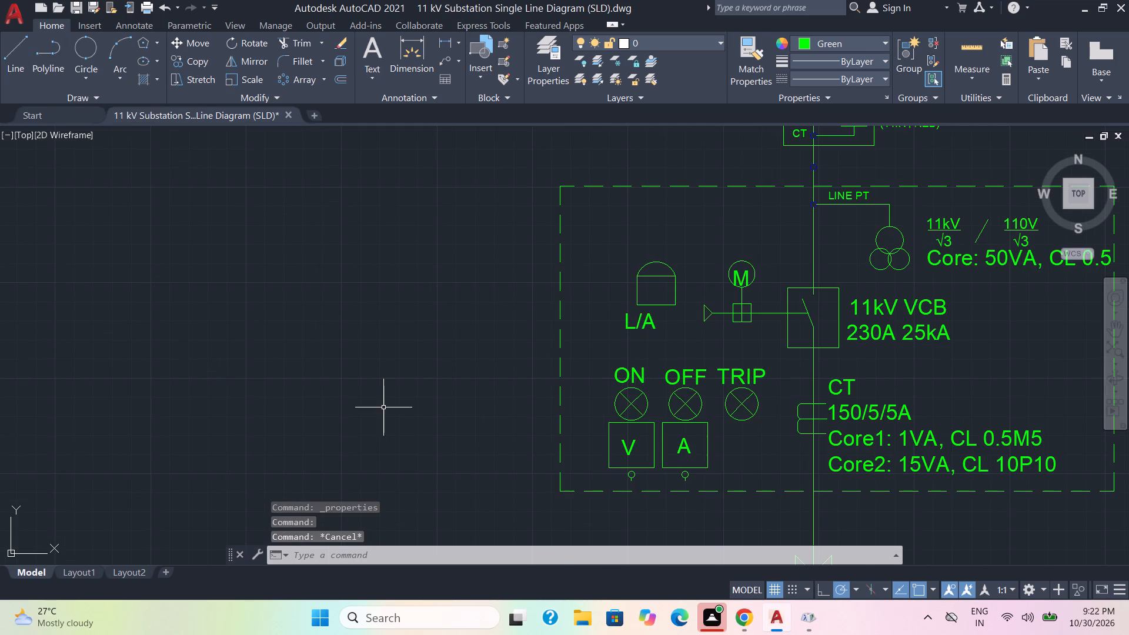
Replace the L/A label below the dome-topped relay symbol with IDMT RELAY, stacked on two lines in one column.
middle_drag(386, 408, 156, 353)
double_click(408, 270)
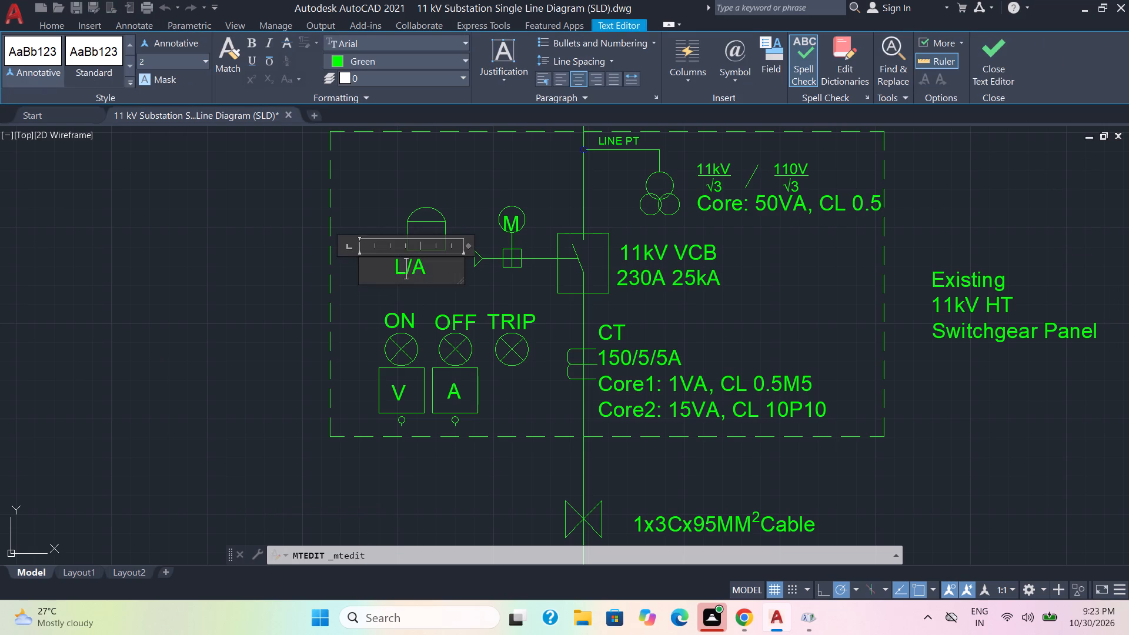
drag(435, 271, 392, 268)
text(ID)
key(m)
key(t)
key(Return)
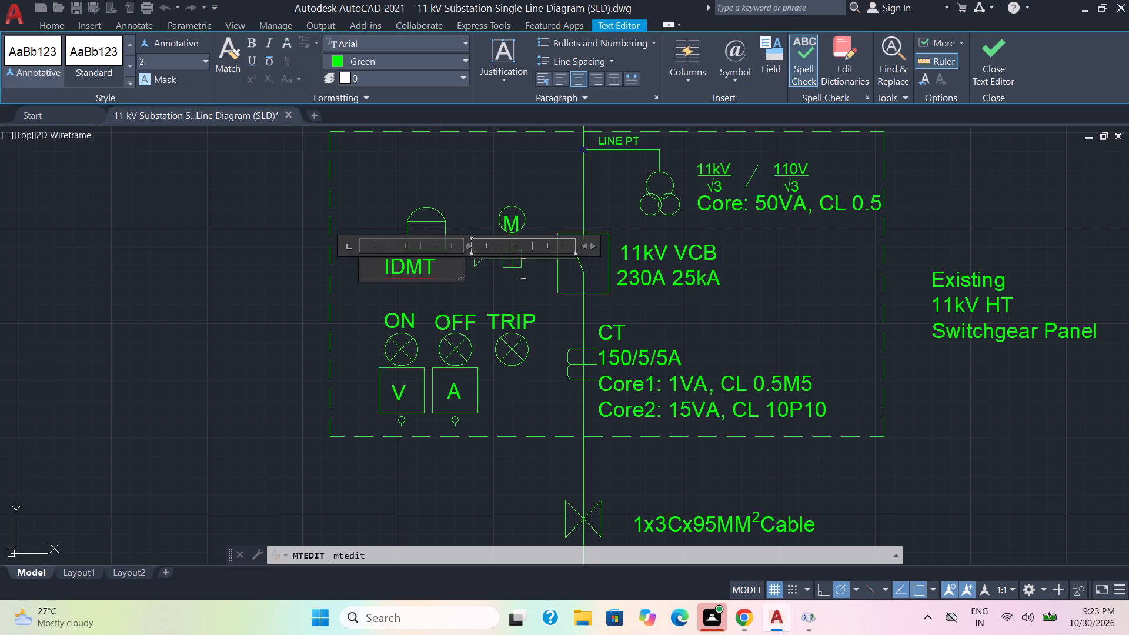
text(RELAY)
drag(459, 278, 463, 295)
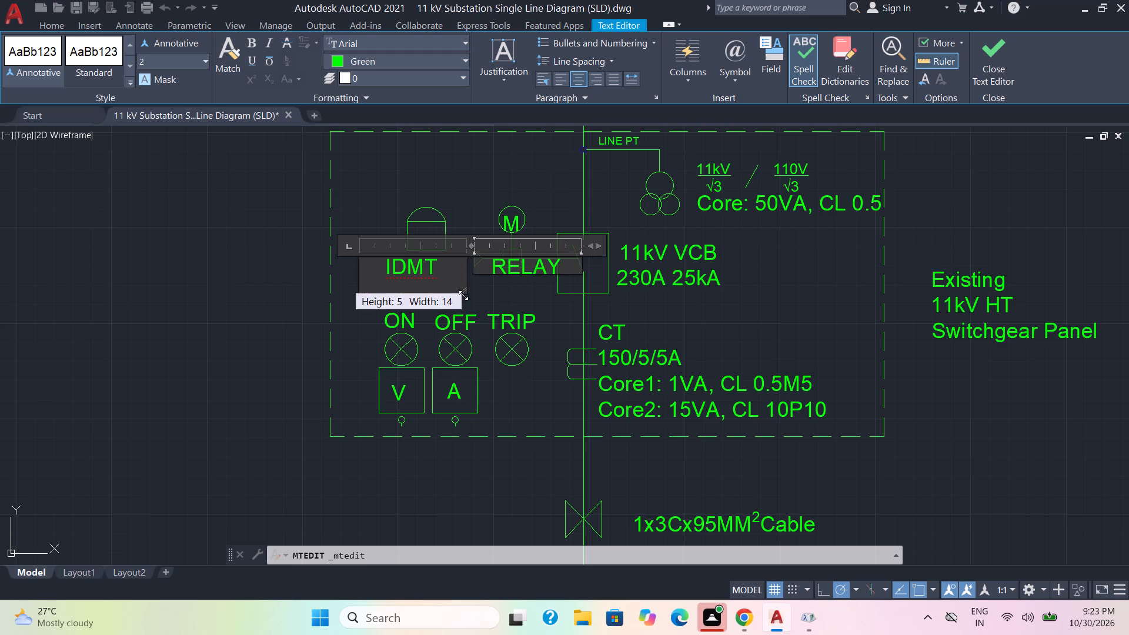
drag(463, 295, 463, 305)
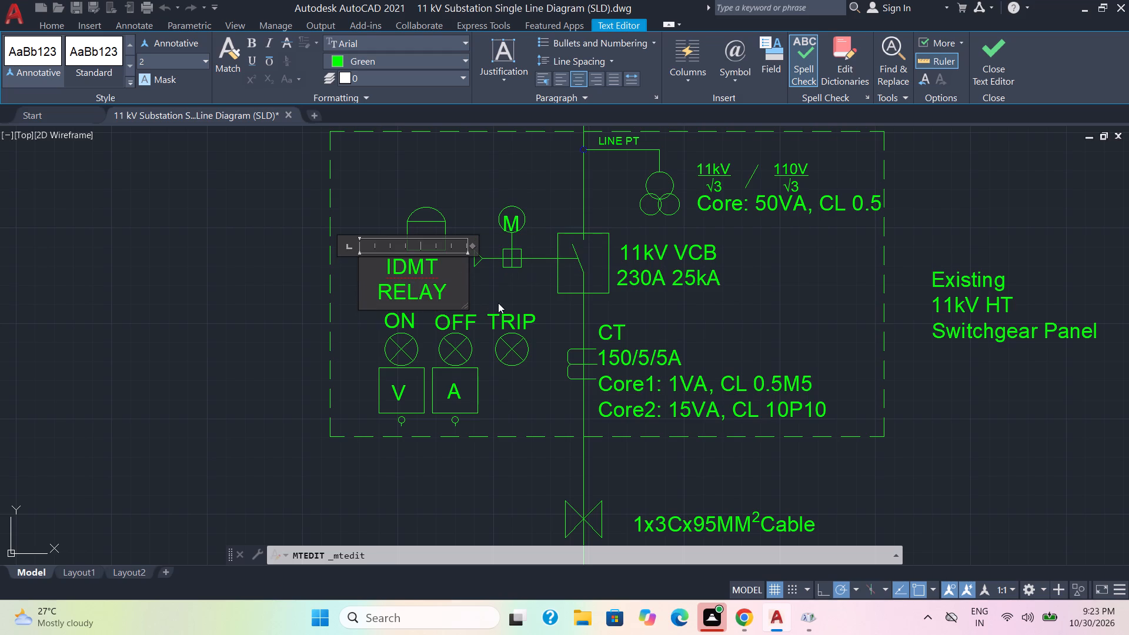
click(498, 303)
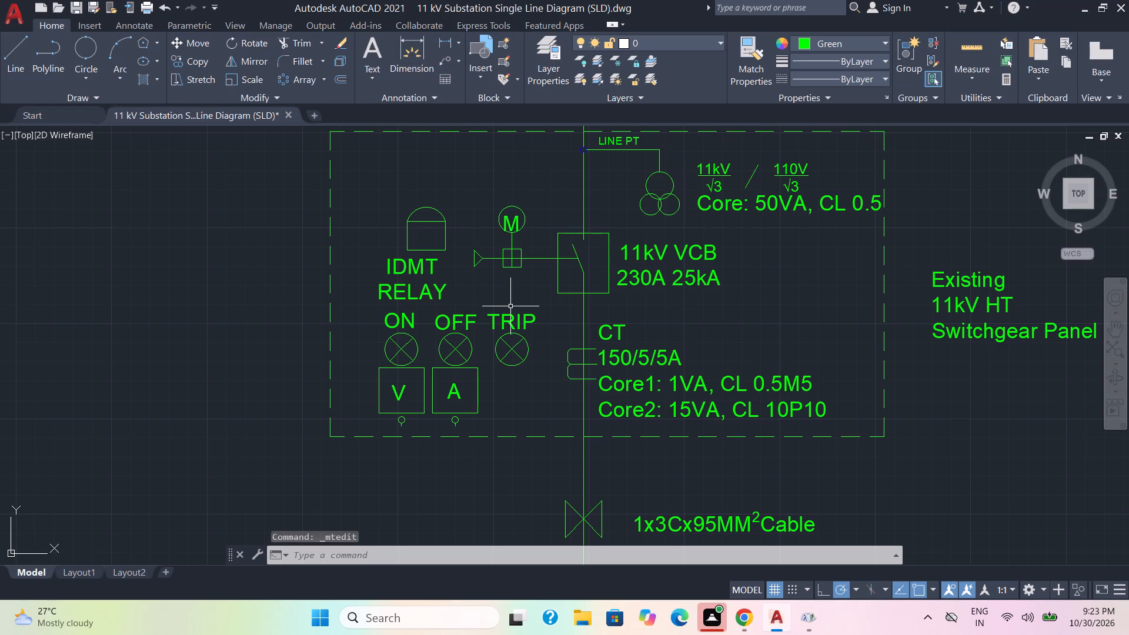
Move the IDMT RELAY label slightly to the right so it sits centred under the relay symbol.
click(404, 269)
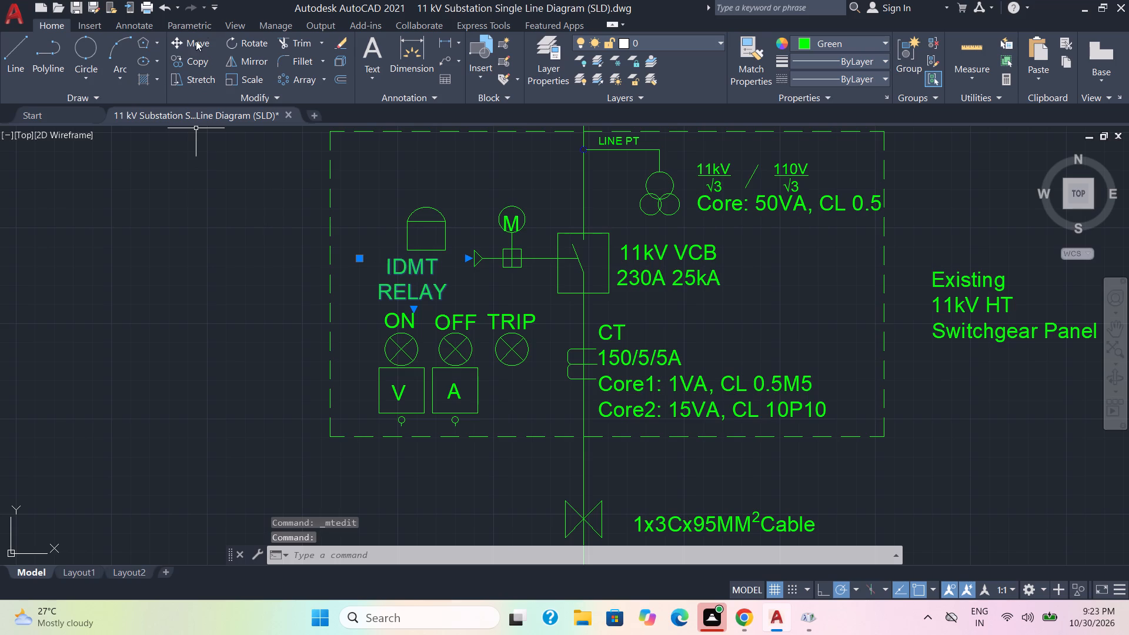
click(196, 41)
click(416, 270)
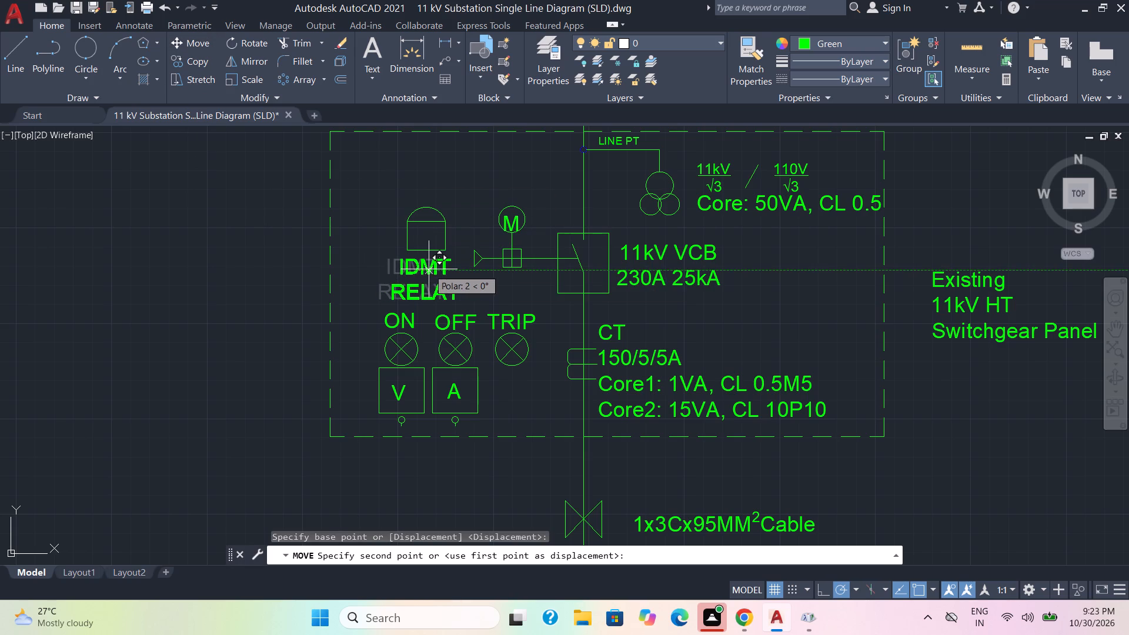
click(429, 269)
Set the text height of the LINE PT and HT Metering (11kV, REB) labels to 2.
scroll(777, 303, down, 1)
middle_drag(778, 304, 683, 406)
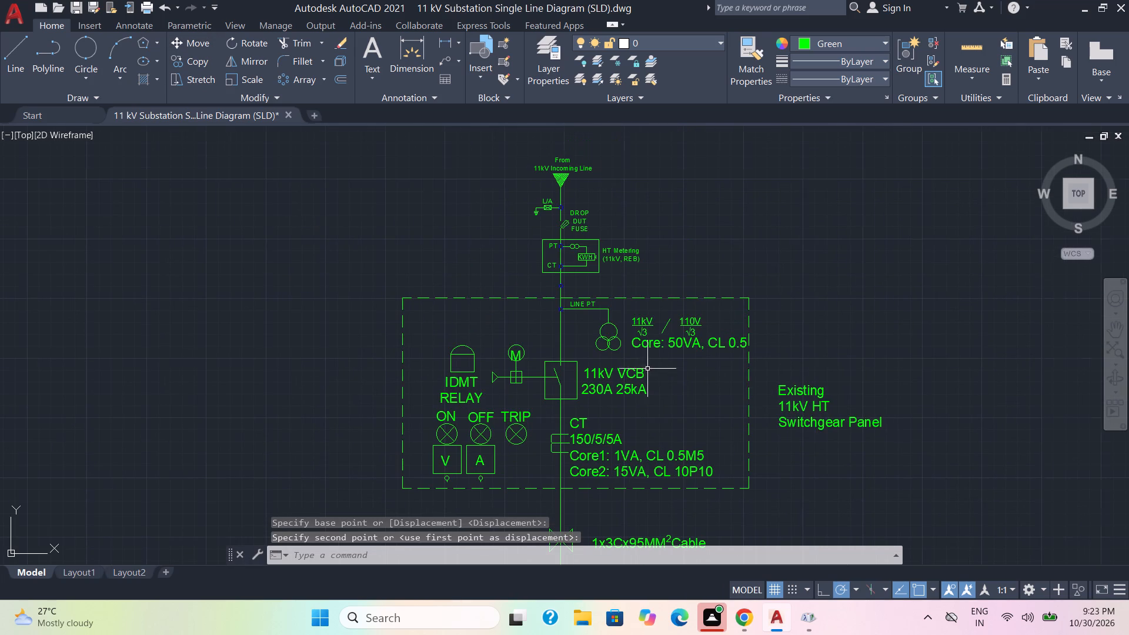
scroll(597, 307, up, 2)
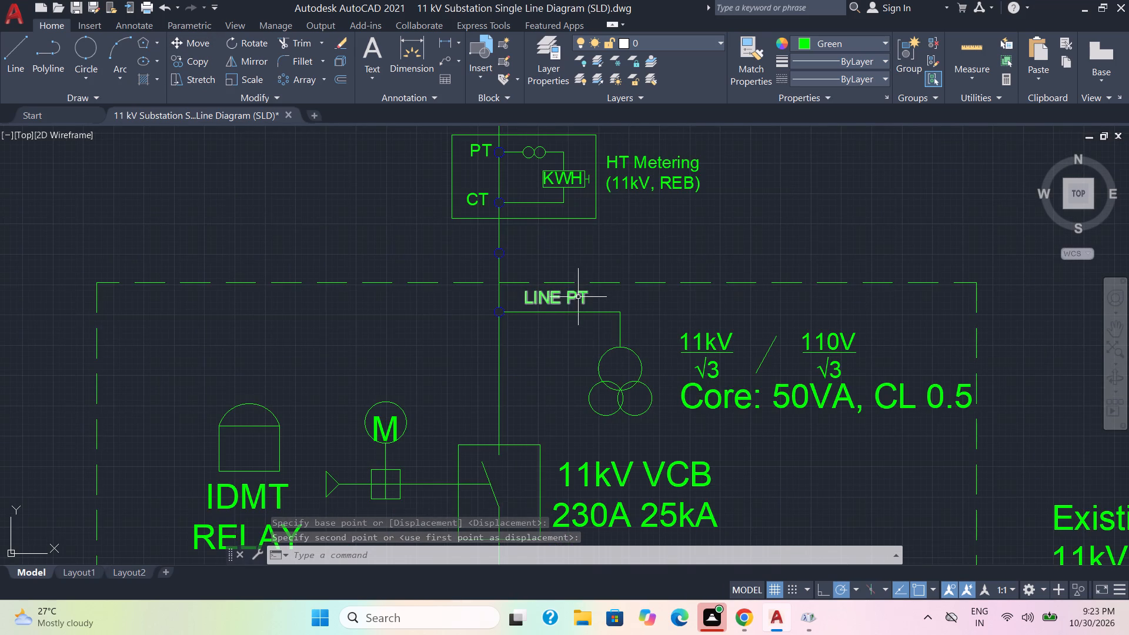
click(571, 299)
click(669, 190)
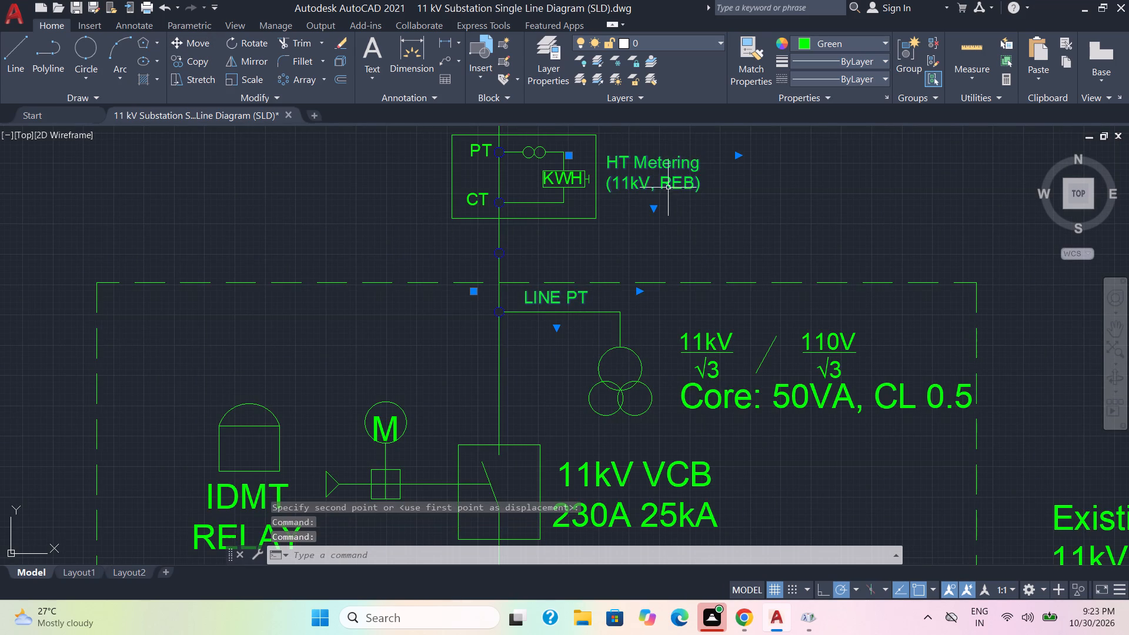
key(ctrl+1)
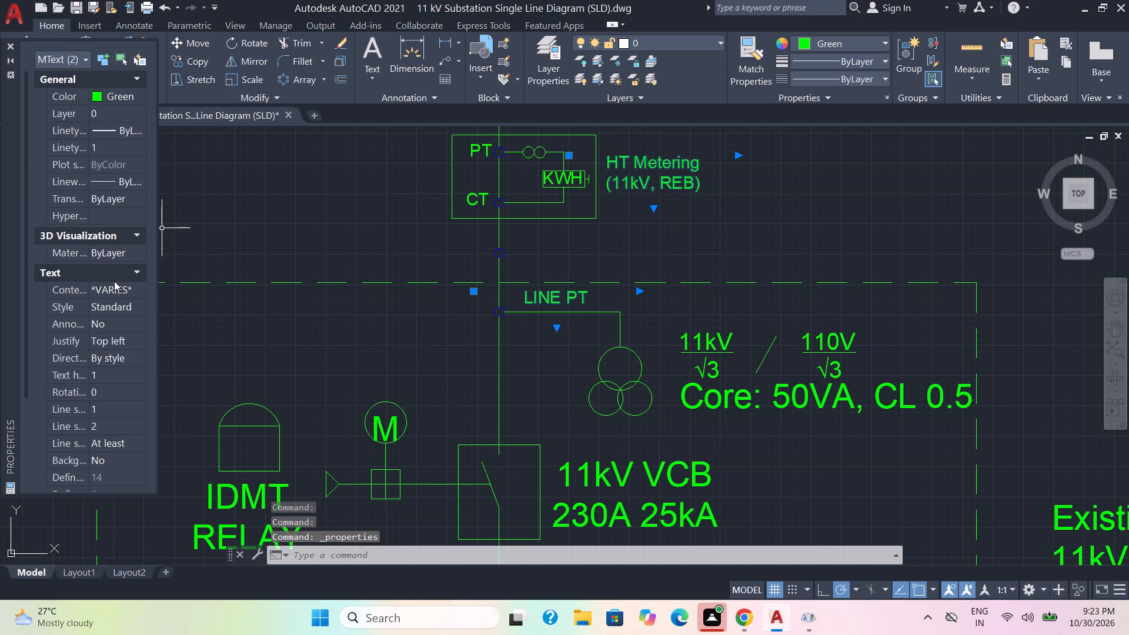
click(103, 376)
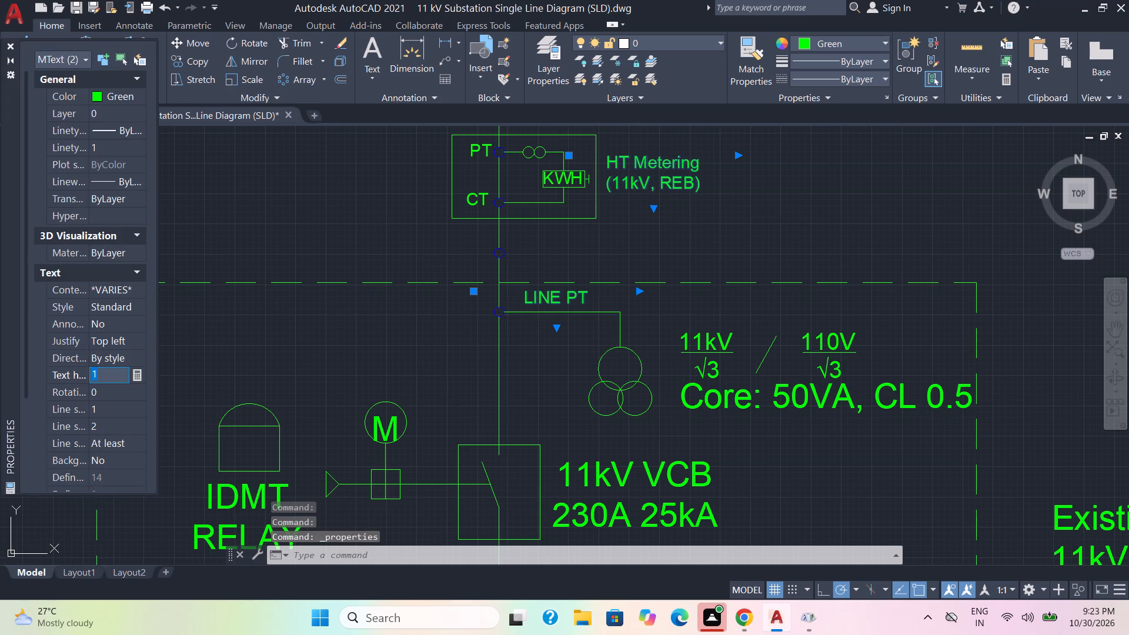
key(2)
key(Return)
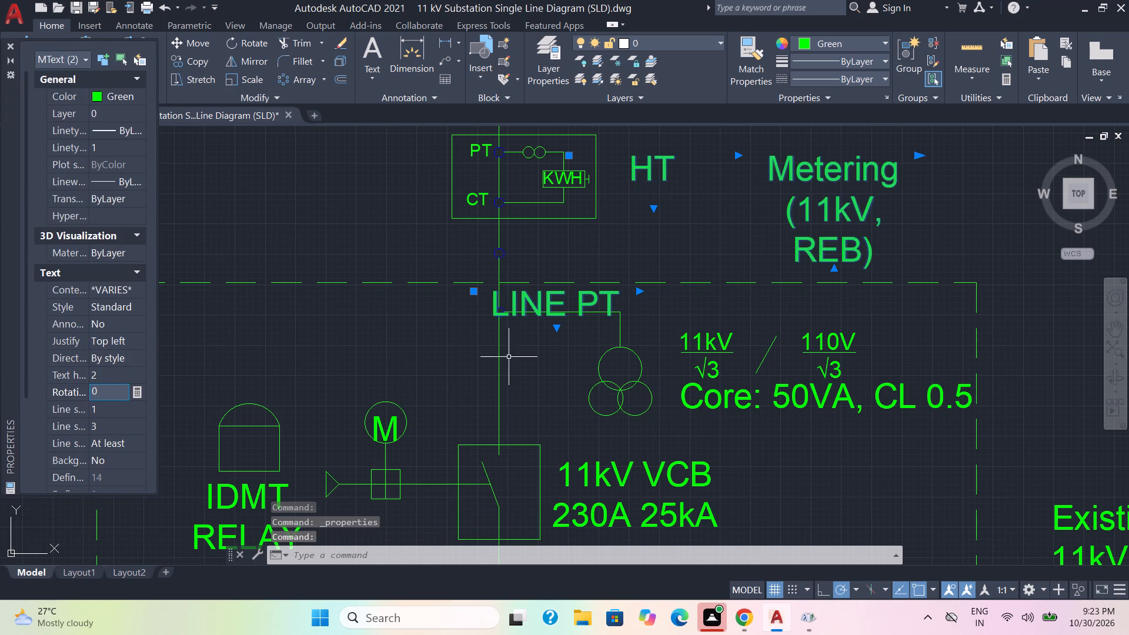
key(Escape)
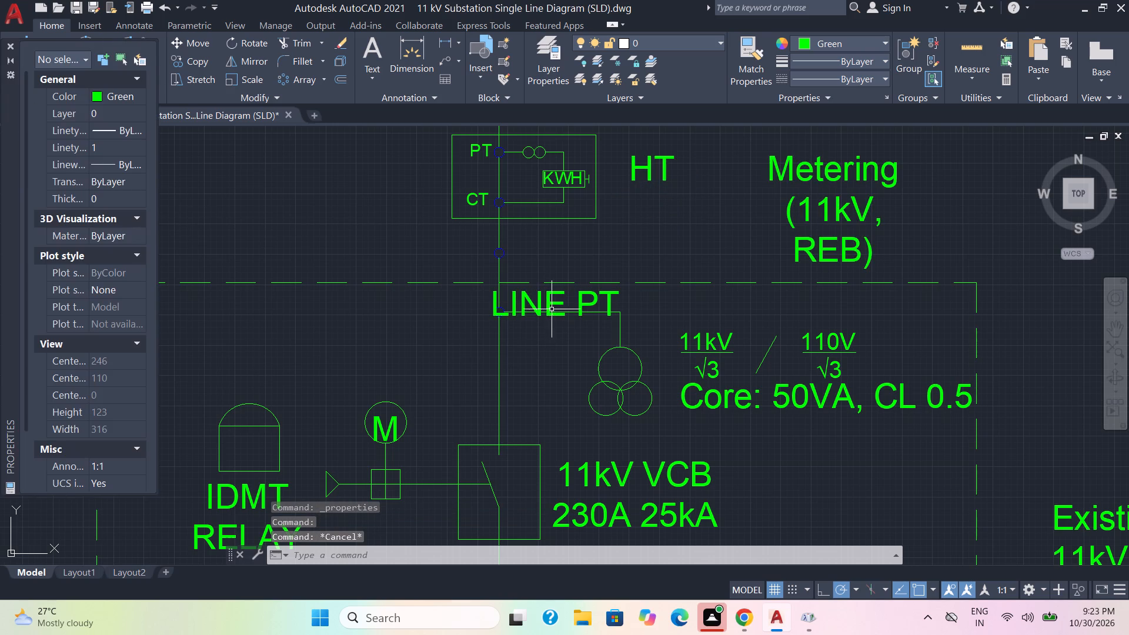
click(14, 46)
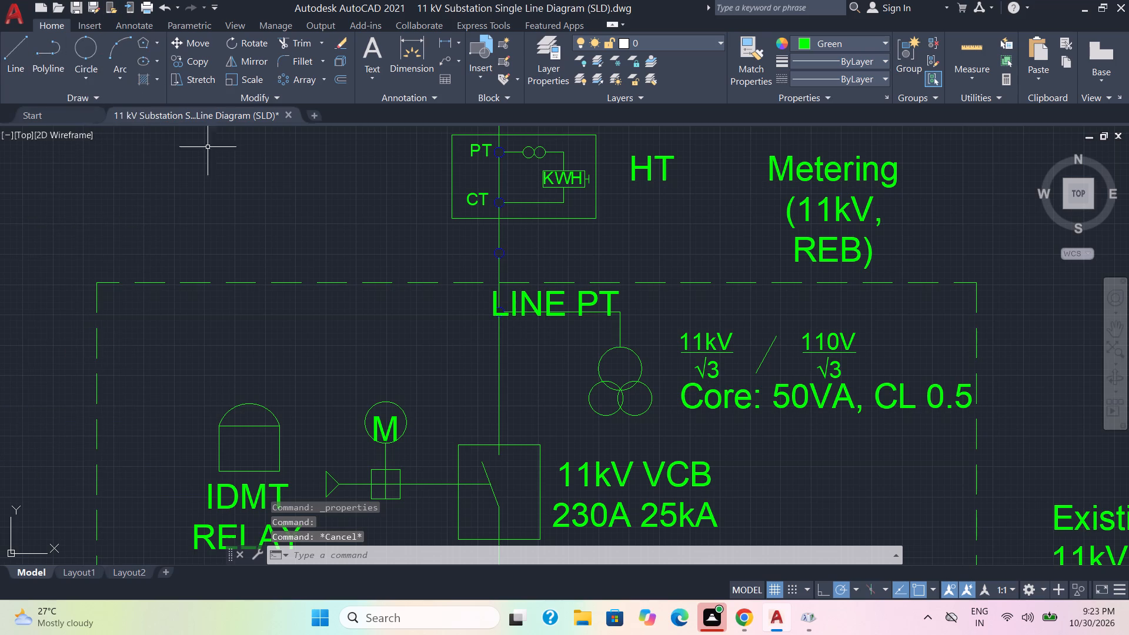
Move the LINE PT label right and slightly up, clear of the main vertical line and above the PT branch line.
click(554, 303)
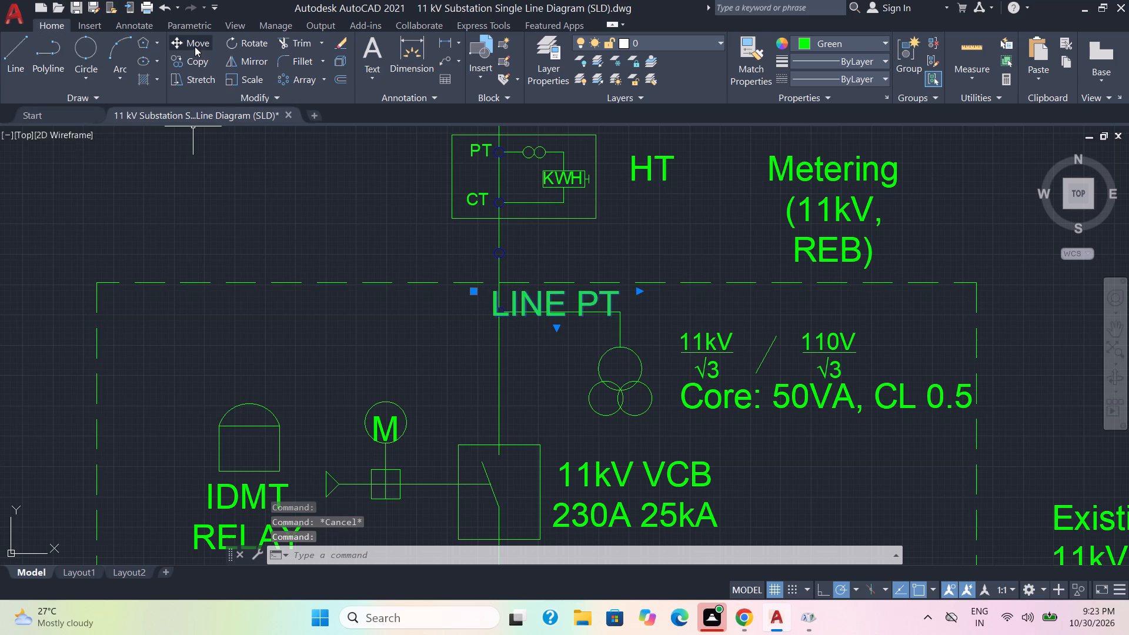
click(194, 43)
click(541, 302)
scroll(550, 302, up, 1)
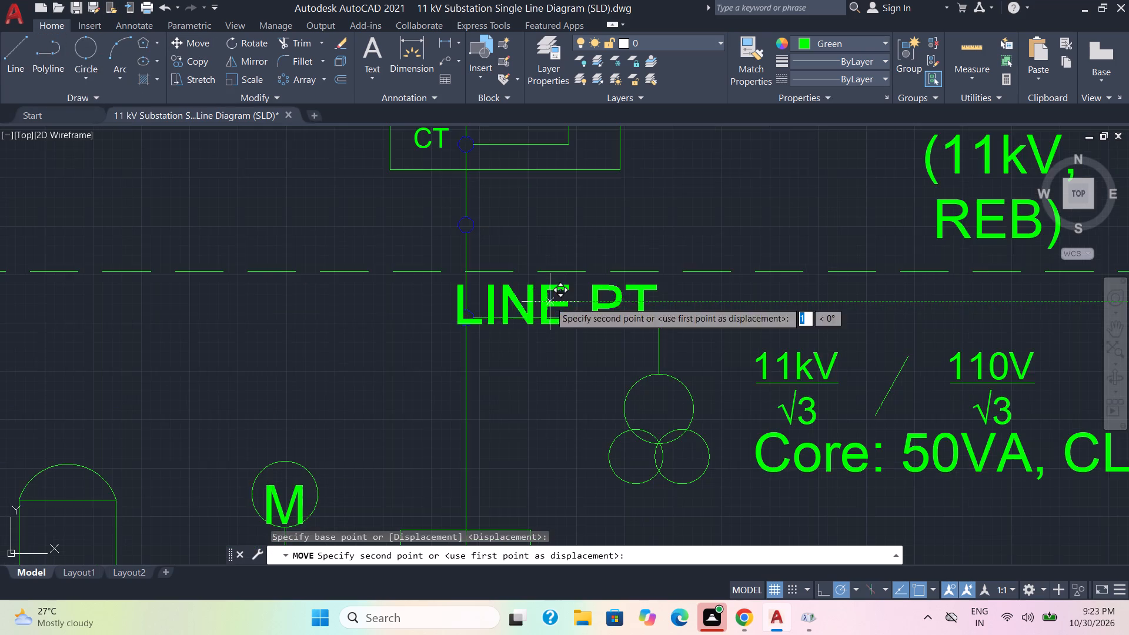
scroll(550, 302, up, 2)
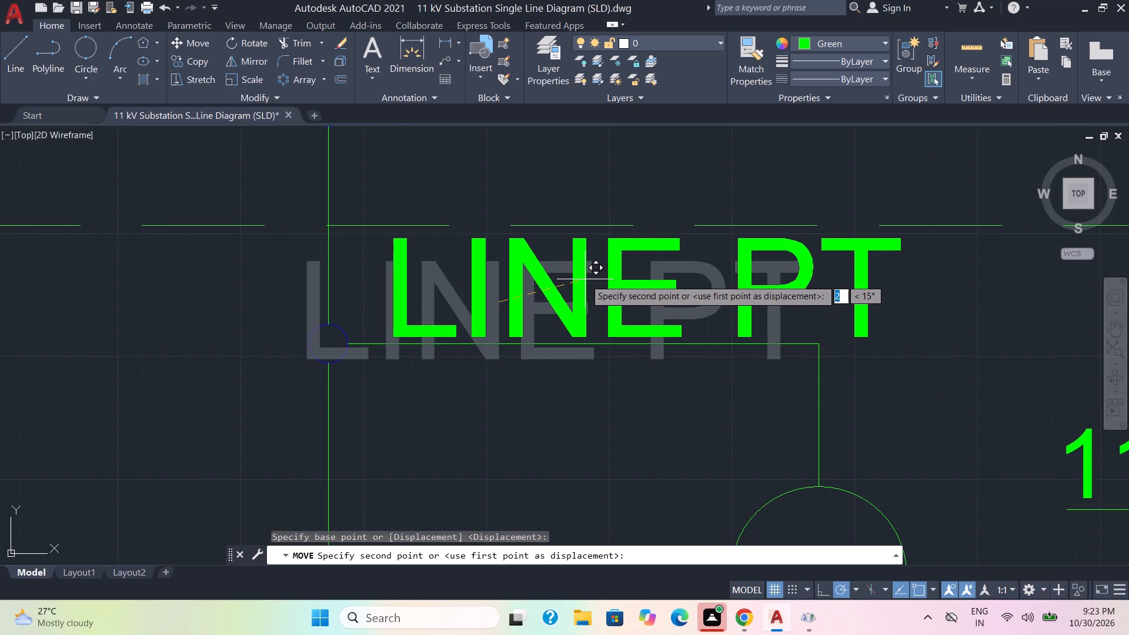
click(577, 277)
Enlarge the HT Metering label's text frame so HT Metering and (11kV, REB) stack on two lines in one column.
scroll(700, 317, down, 2)
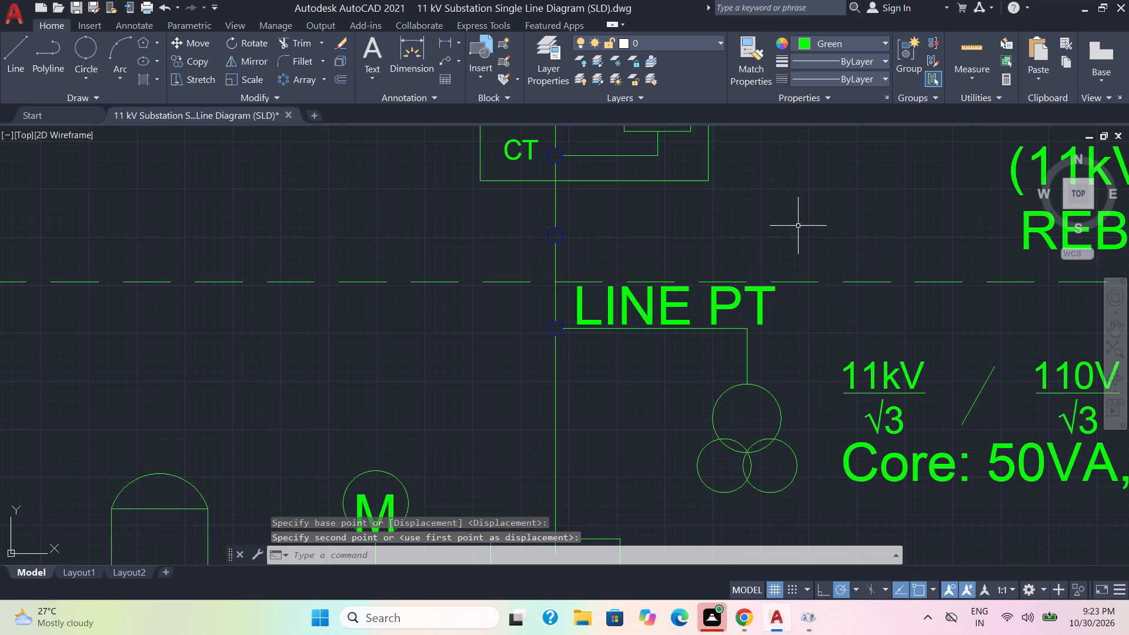
scroll(798, 226, down, 1)
middle_drag(798, 226, 480, 382)
click(477, 310)
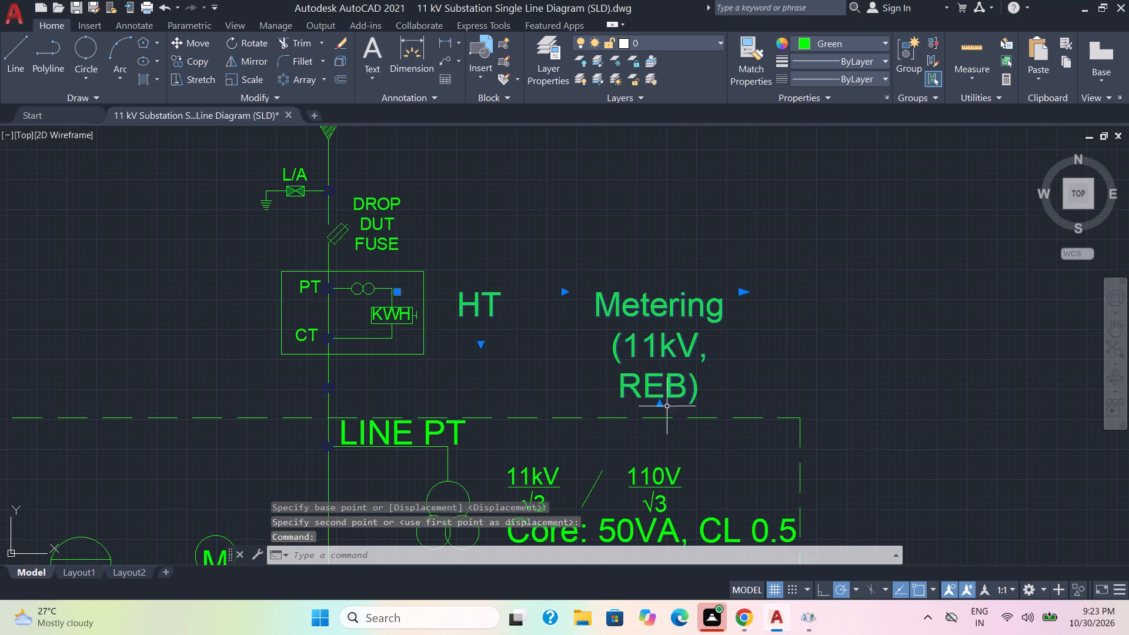
double_click(495, 315)
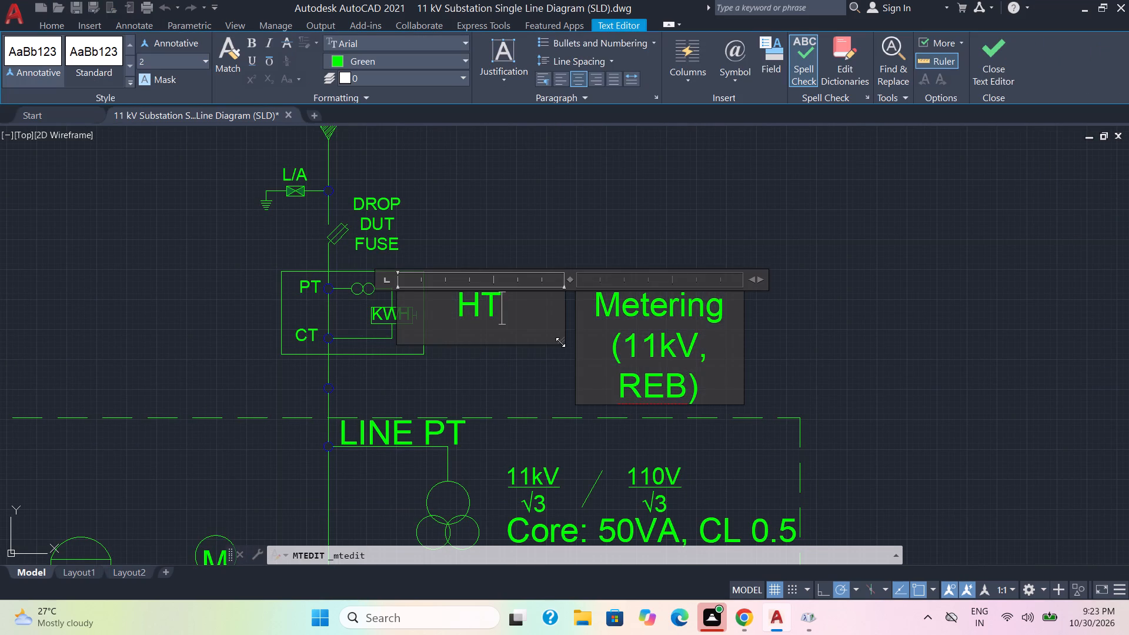
drag(560, 342, 626, 389)
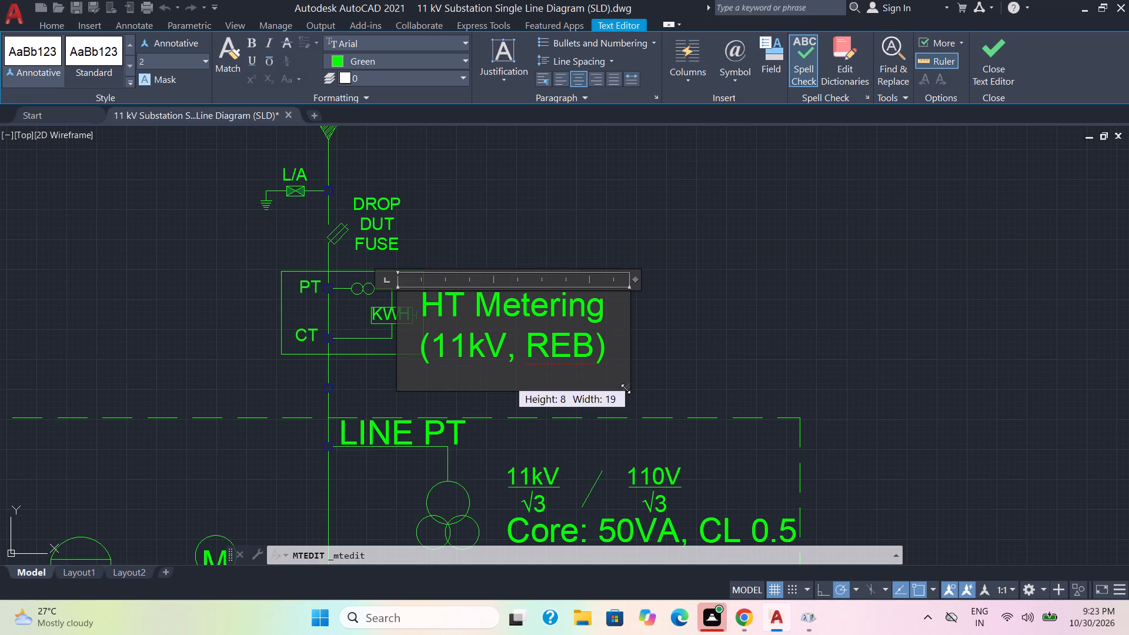
drag(626, 389, 639, 381)
click(681, 373)
Move the HT Metering (11kV, REB) label slightly right and up, away from the metering box.
click(546, 352)
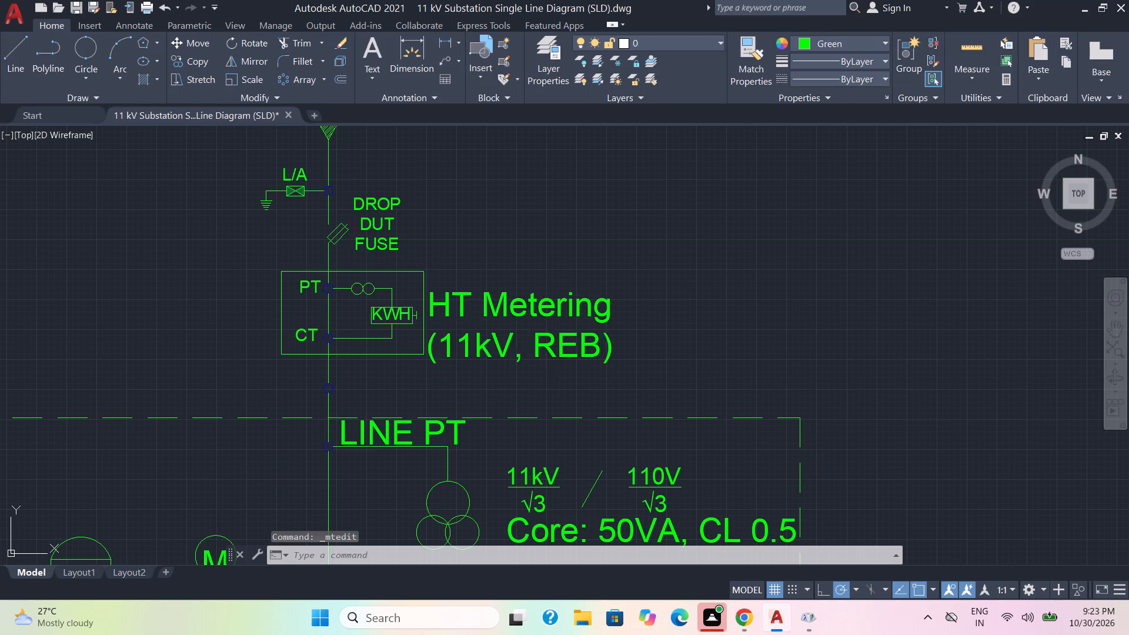
click(206, 38)
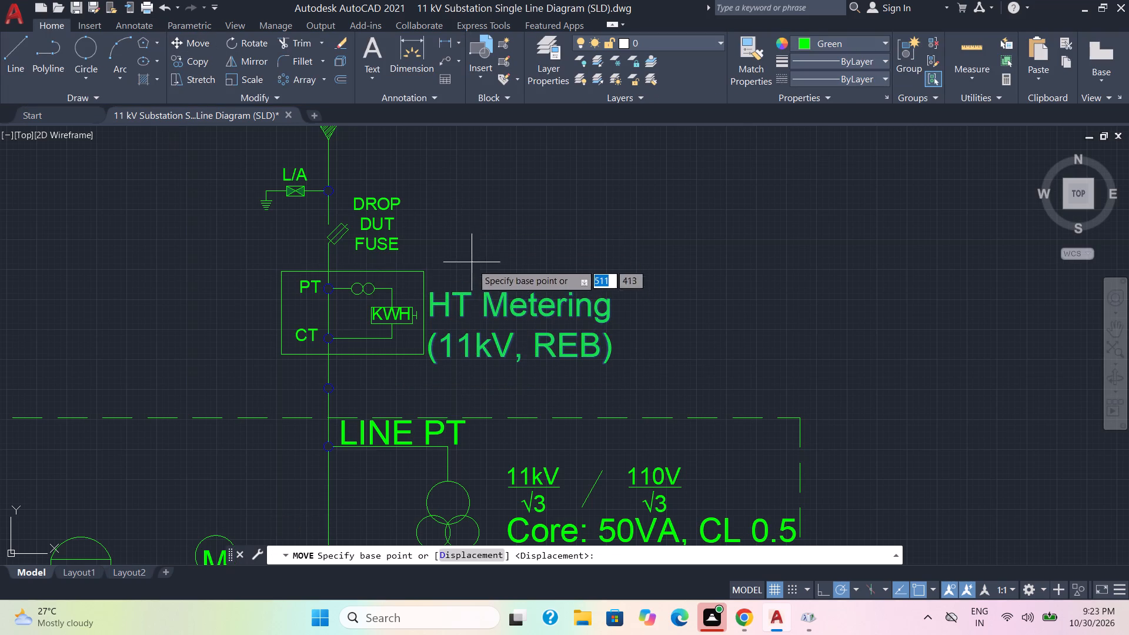
click(493, 325)
scroll(509, 316, up, 2)
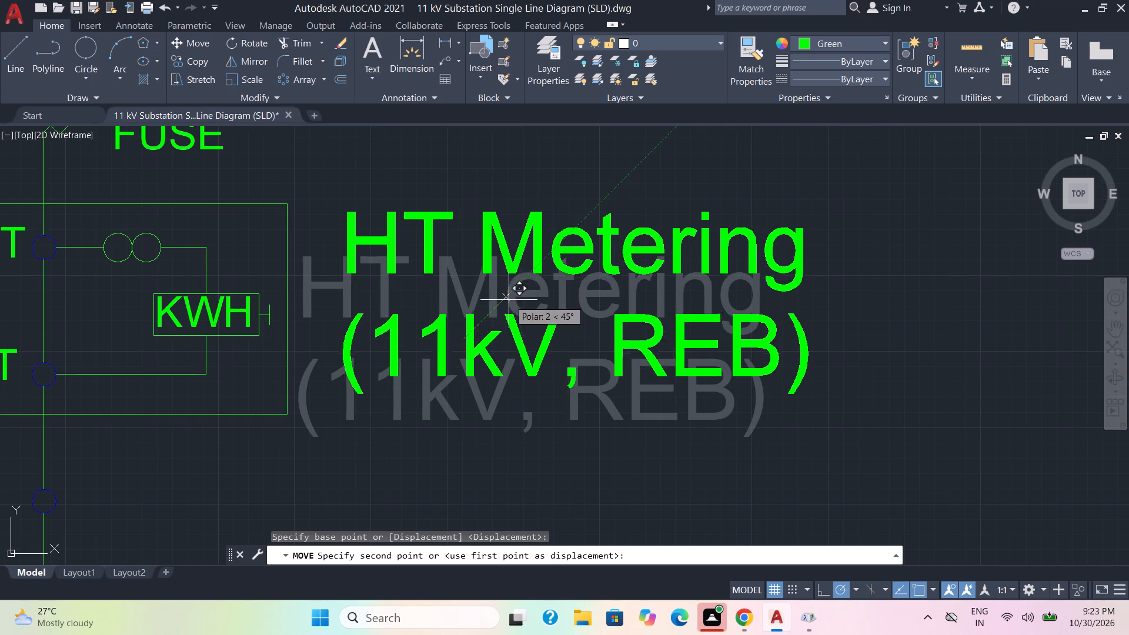
click(496, 313)
Set the text height of the DROP DUT FUSE, From 11kV Incoming Line and upper L/A labels to 2.
scroll(522, 309, down, 3)
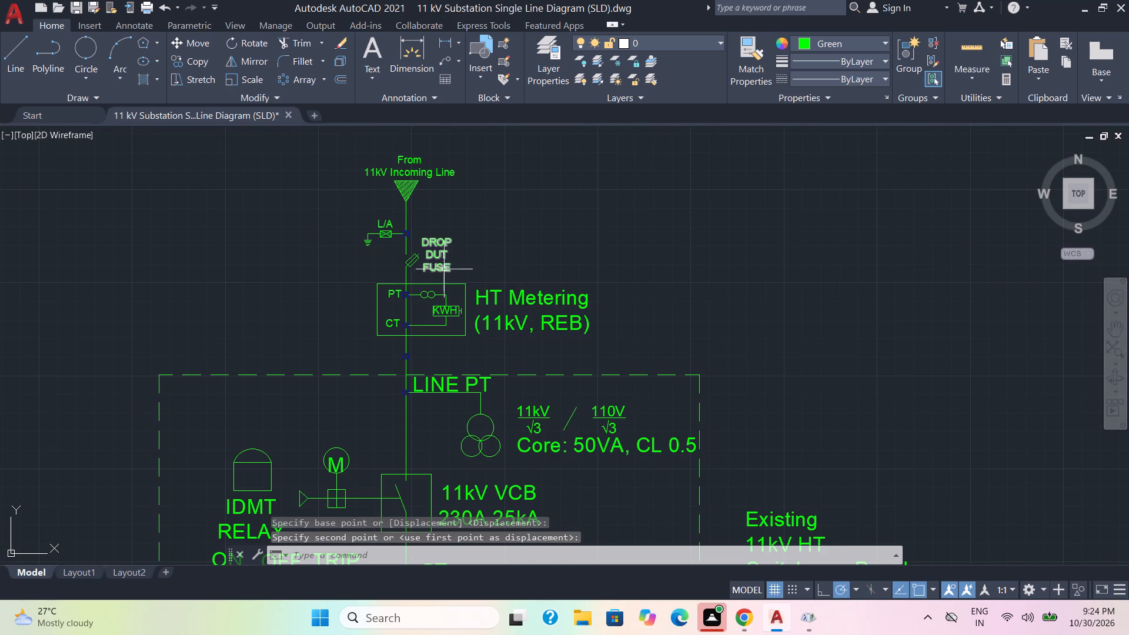
click(441, 269)
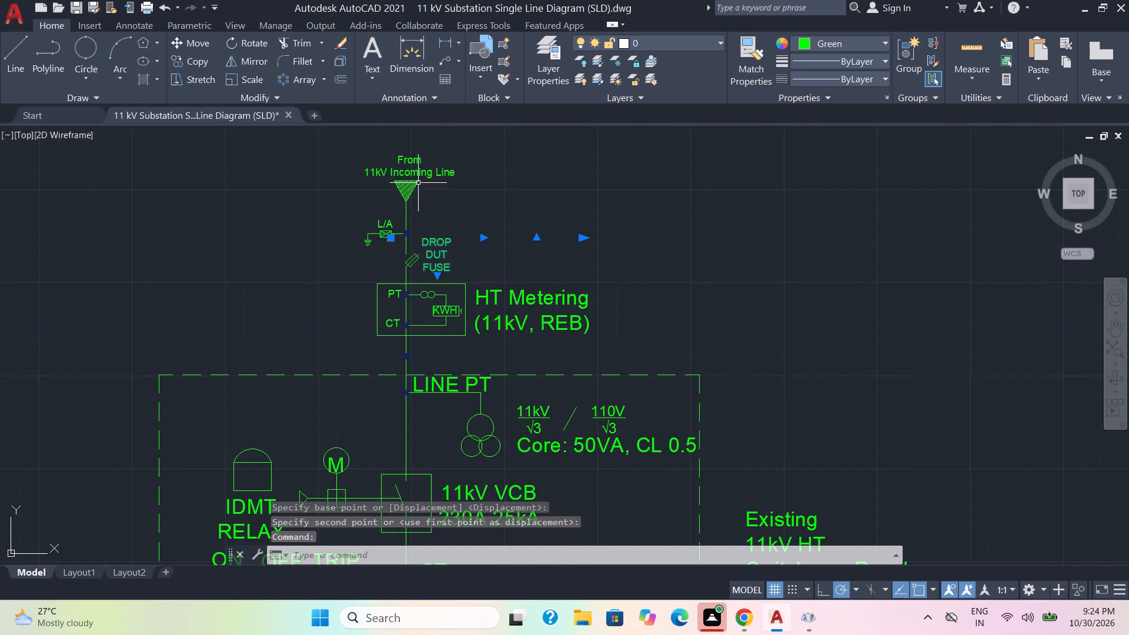
click(419, 171)
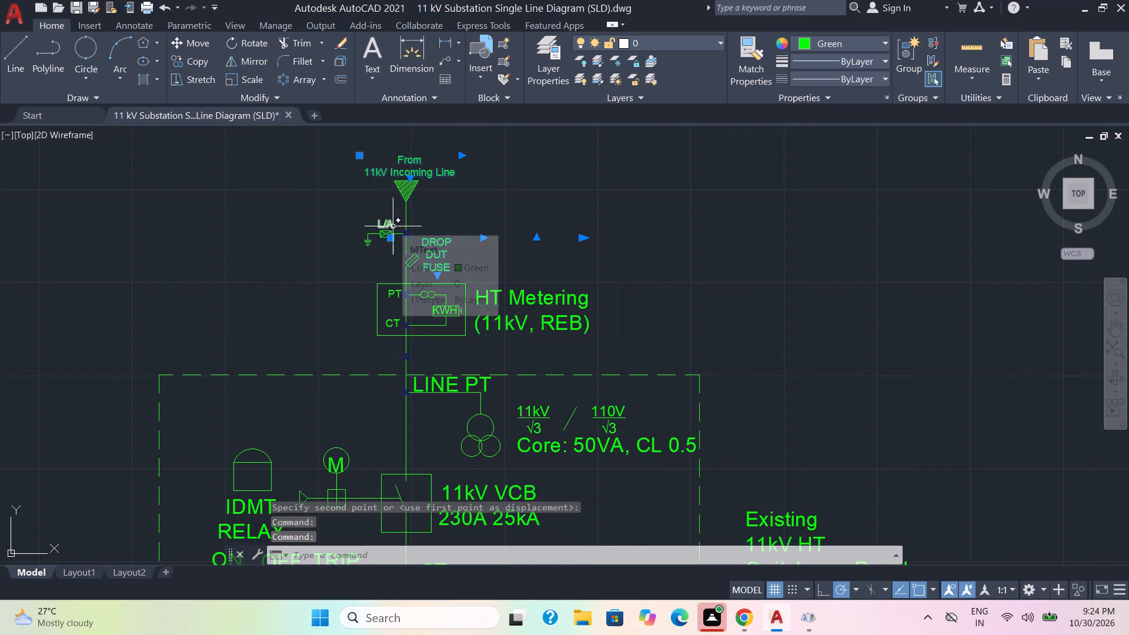
click(386, 225)
key(ctrl+1)
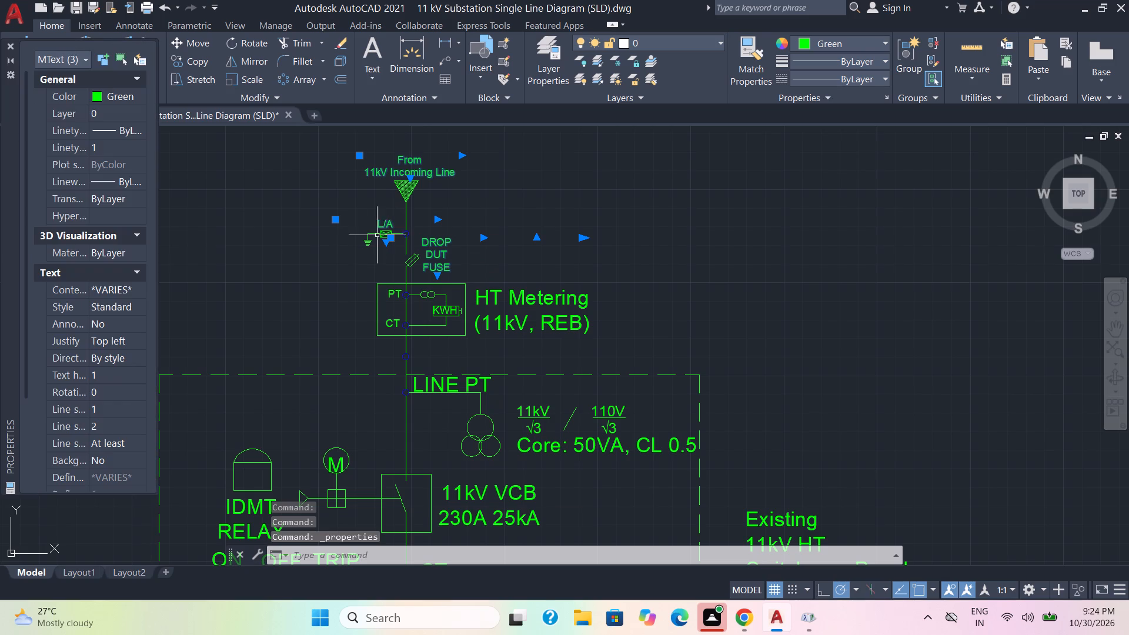
click(106, 368)
key(2)
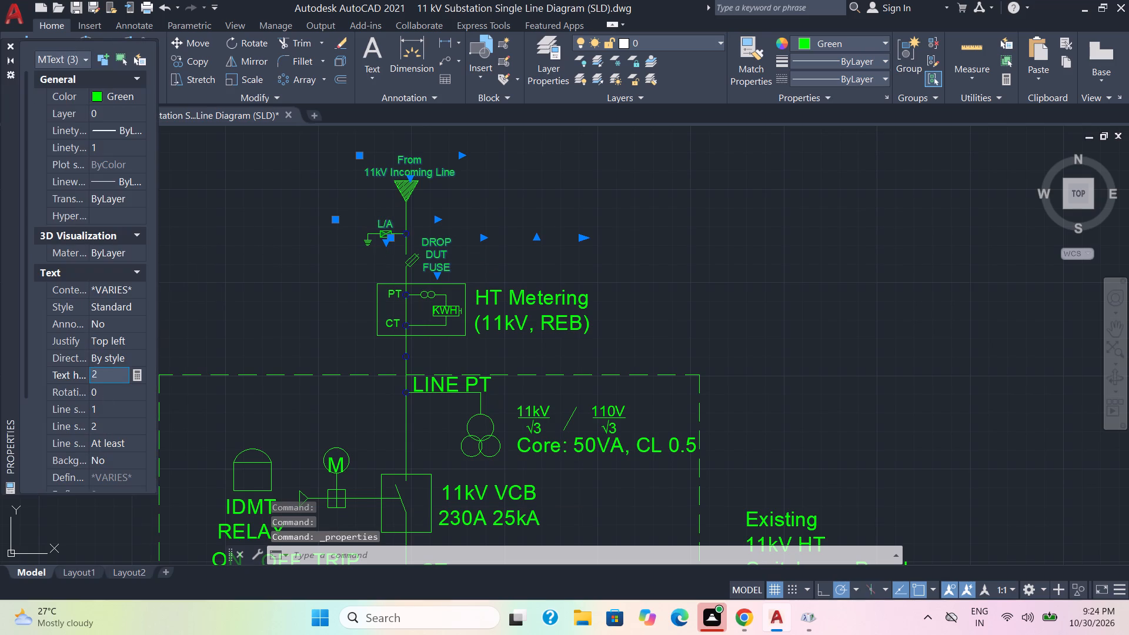
key(Return)
click(11, 46)
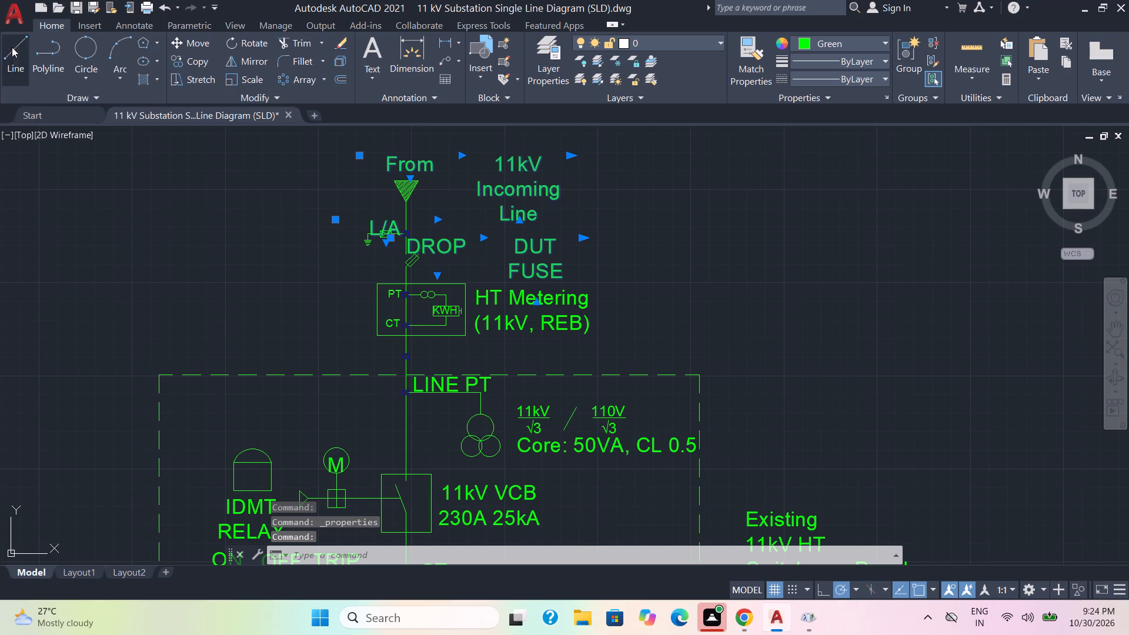
key(Escape)
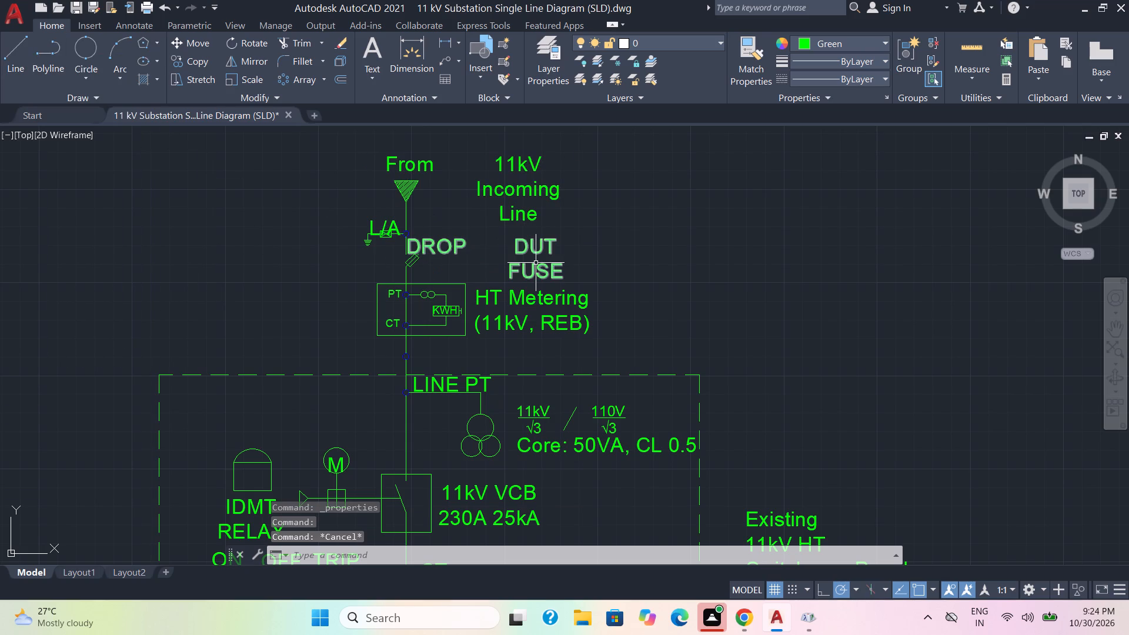
Enlarge the DROP DUT FUSE label's text frame so the three words stack in one column.
click(455, 249)
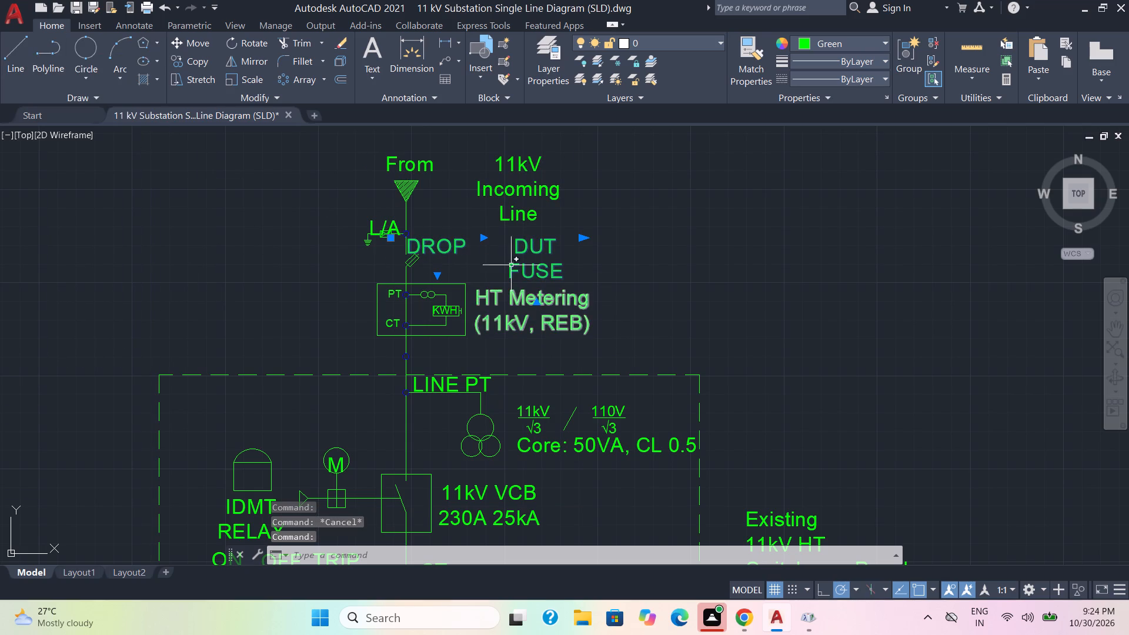
double_click(443, 246)
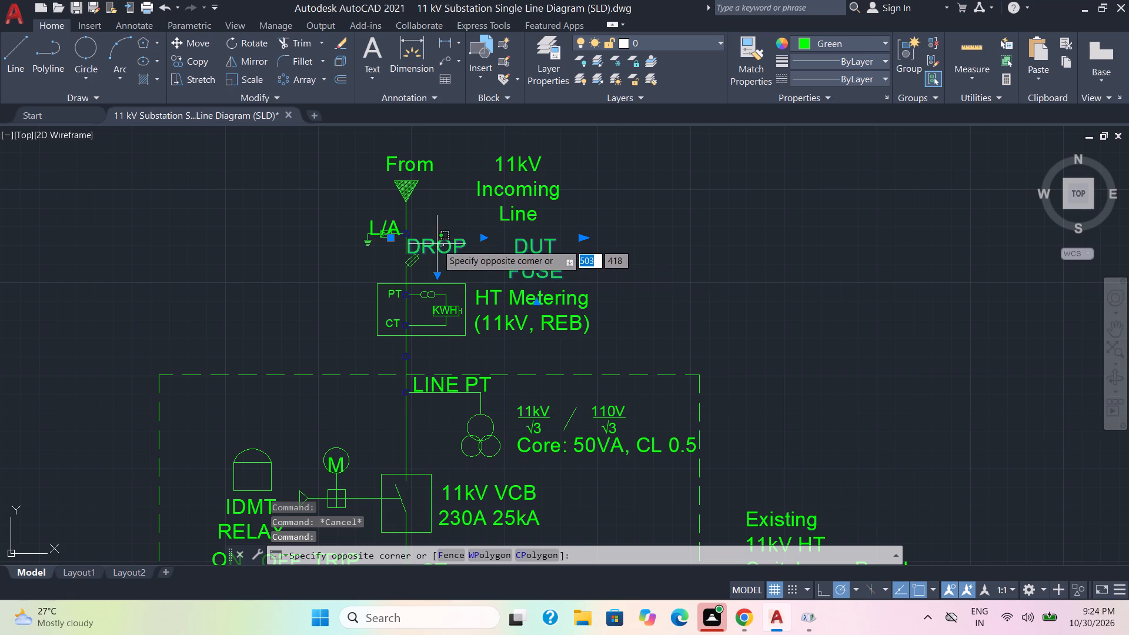
double_click(437, 249)
drag(482, 275, 496, 315)
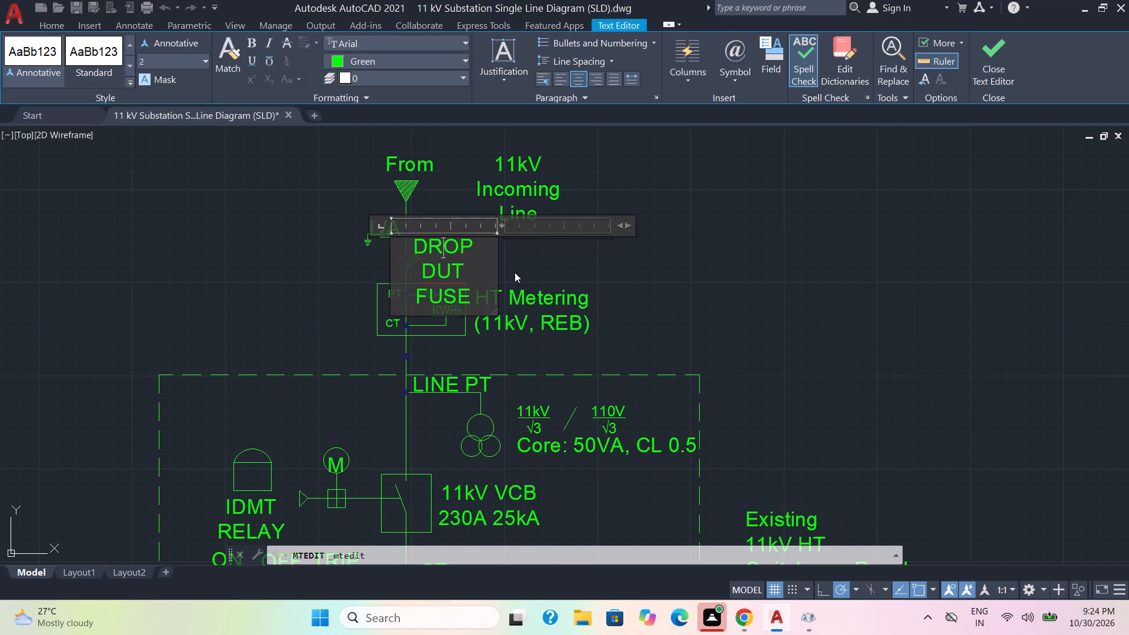
click(525, 269)
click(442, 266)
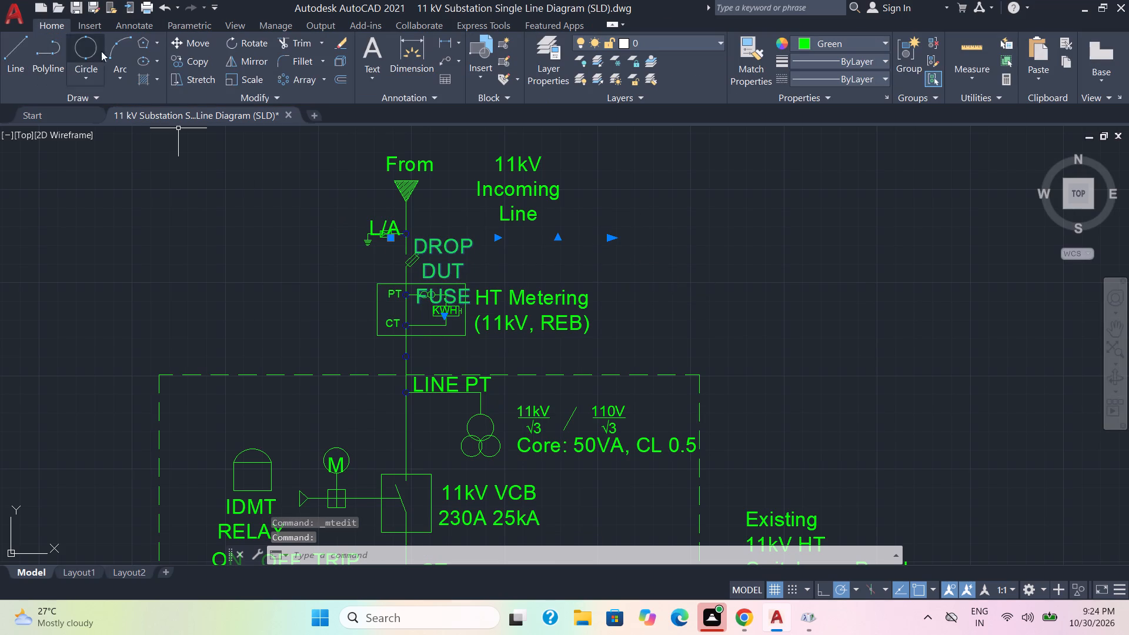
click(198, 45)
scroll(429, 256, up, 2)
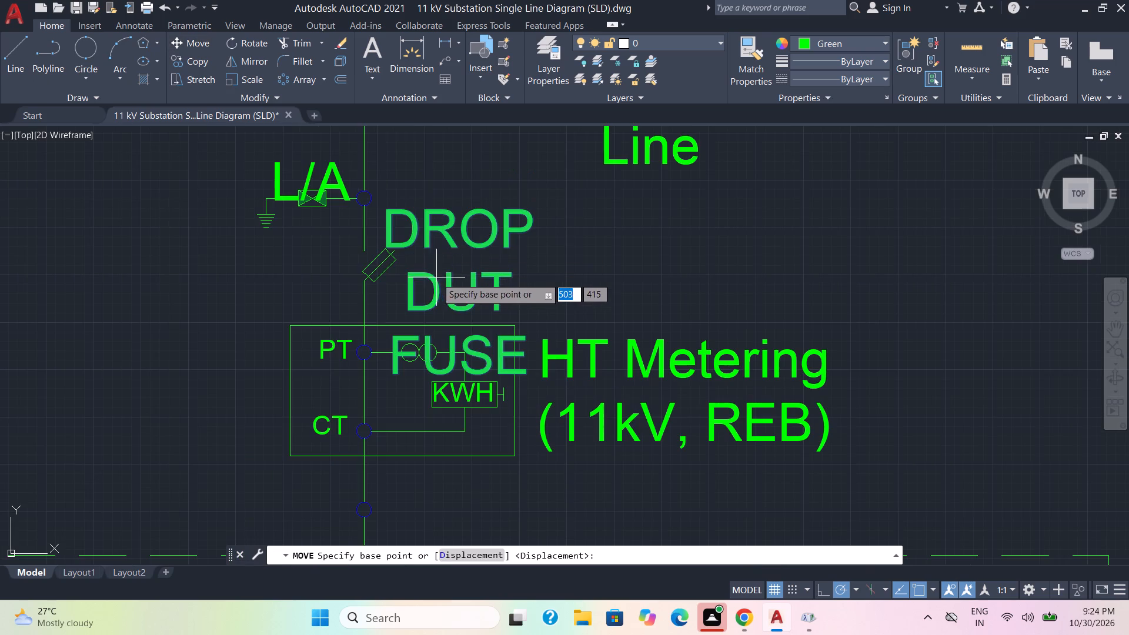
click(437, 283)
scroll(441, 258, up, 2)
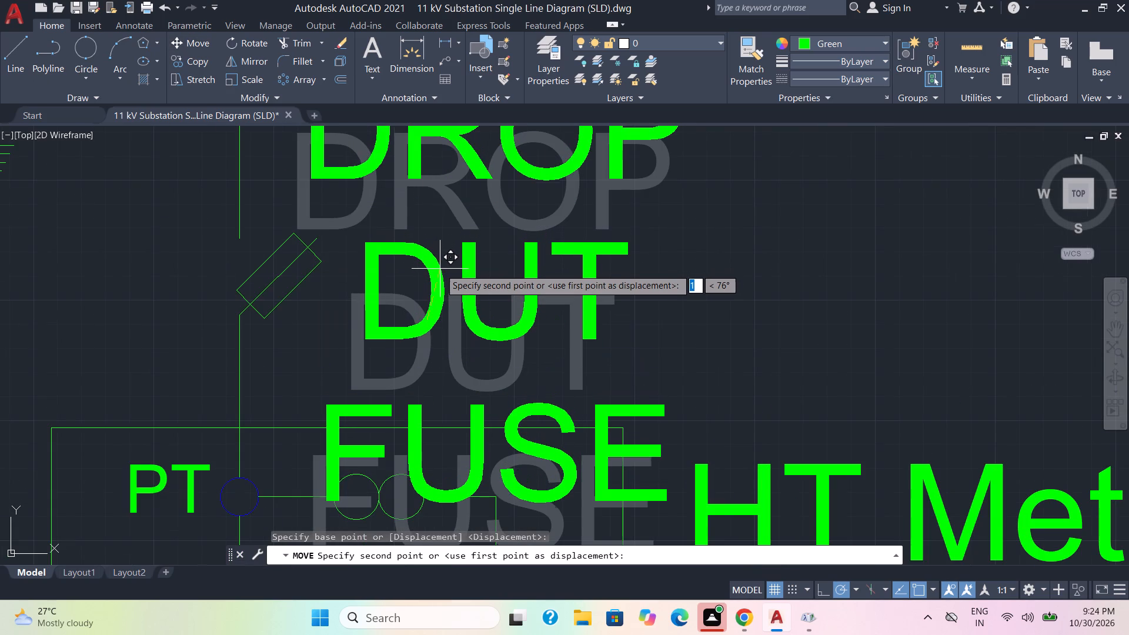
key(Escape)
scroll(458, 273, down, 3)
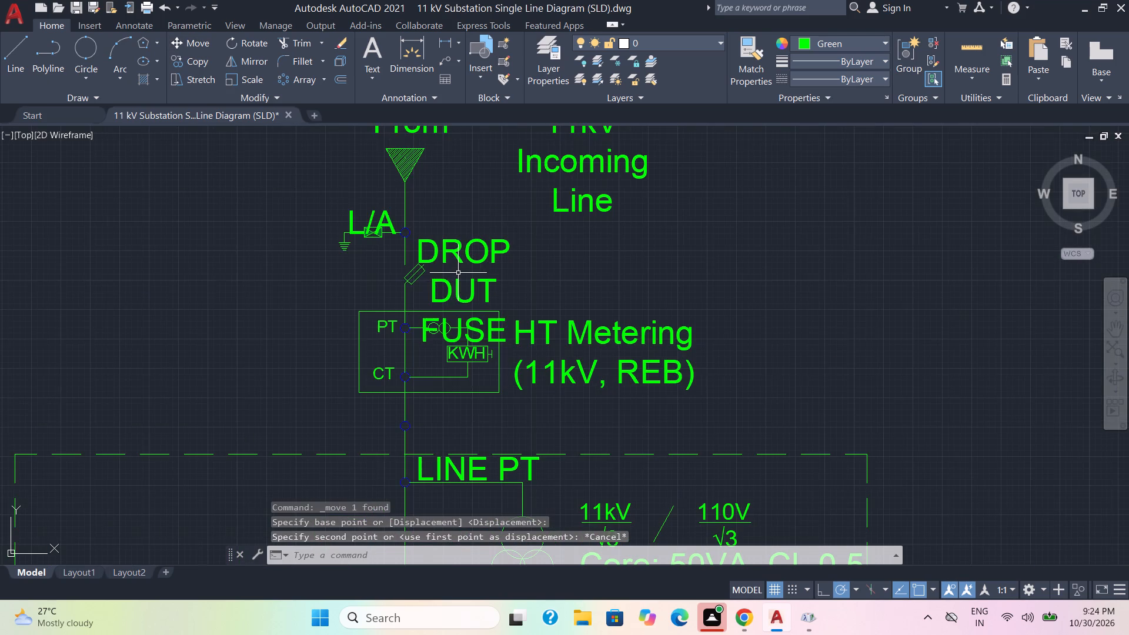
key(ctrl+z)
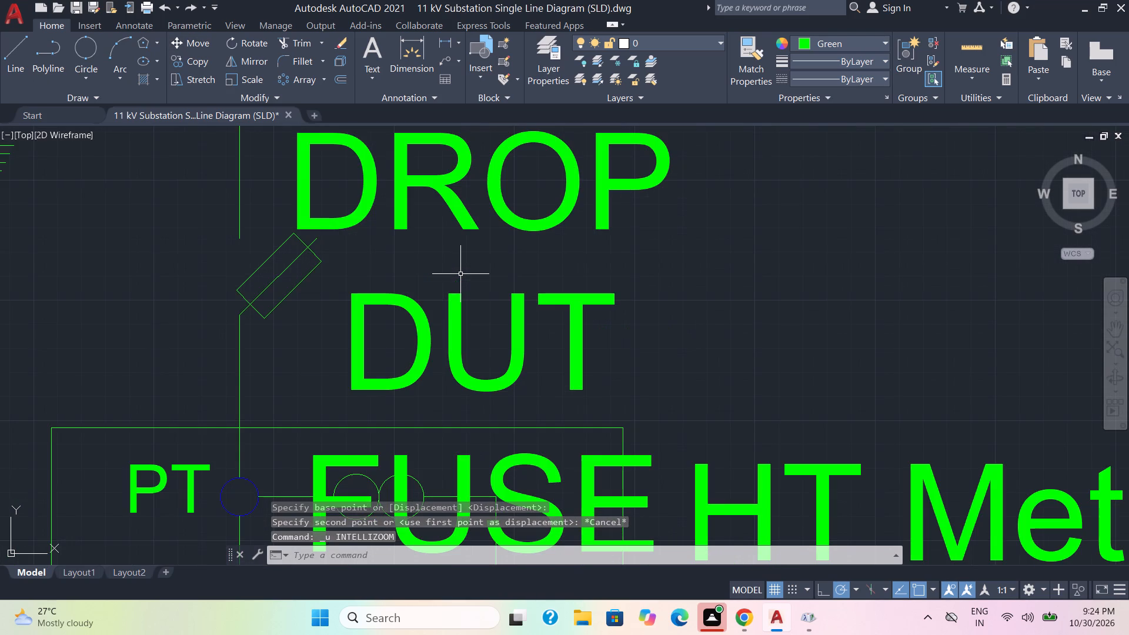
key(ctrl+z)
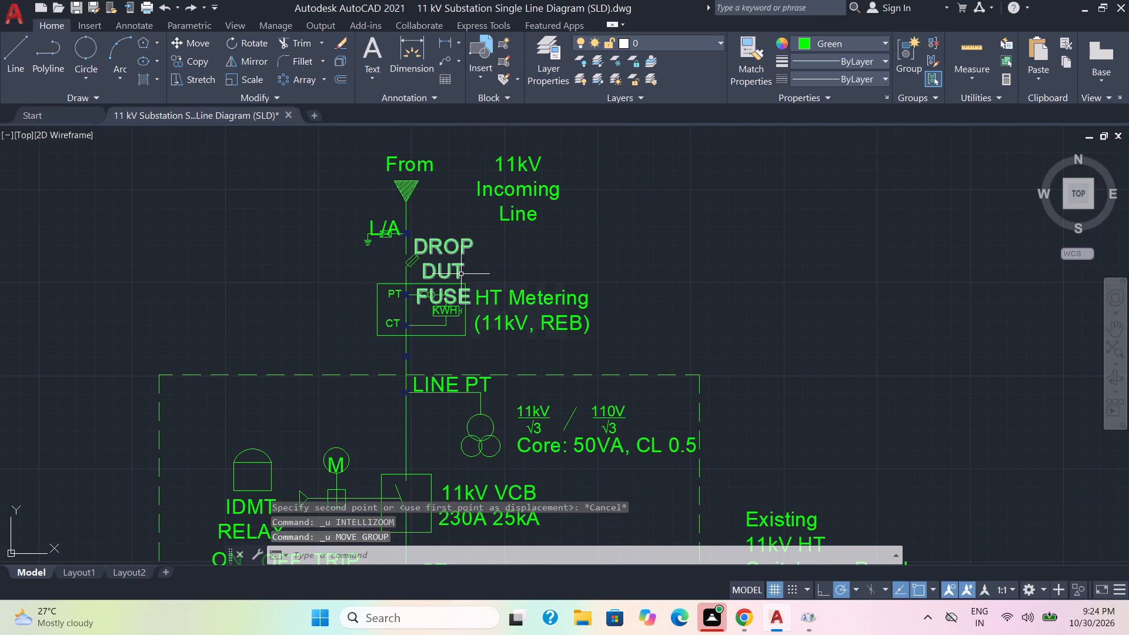
Set the text height of the DROP DUT FUSE label to 1.
click(461, 274)
key(ctrl+1)
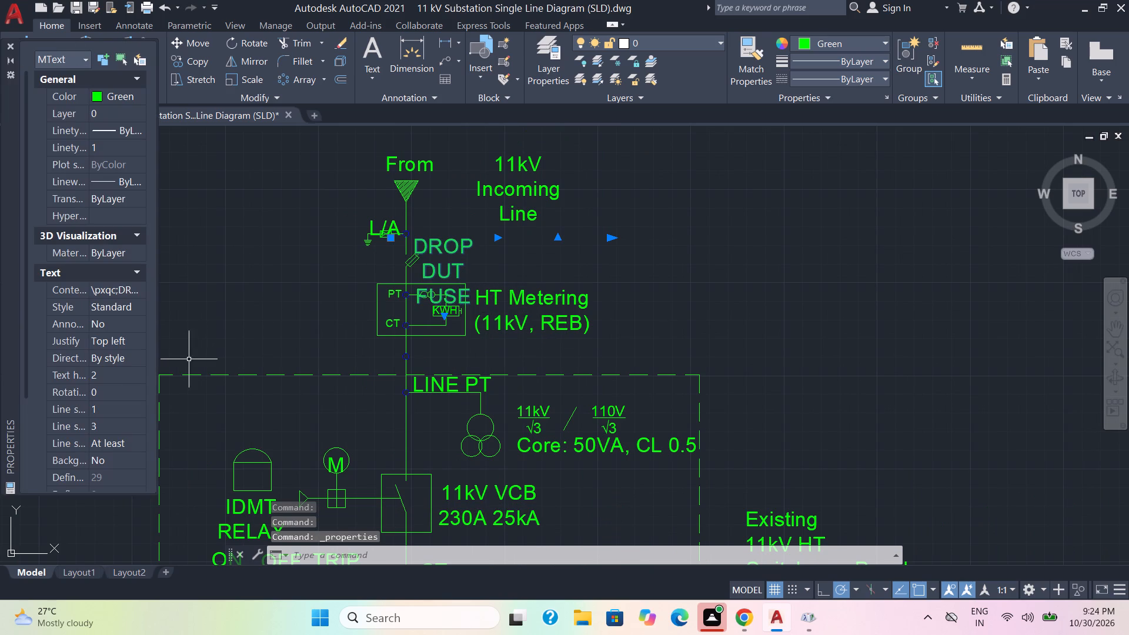
click(122, 373)
key(1)
key(Return)
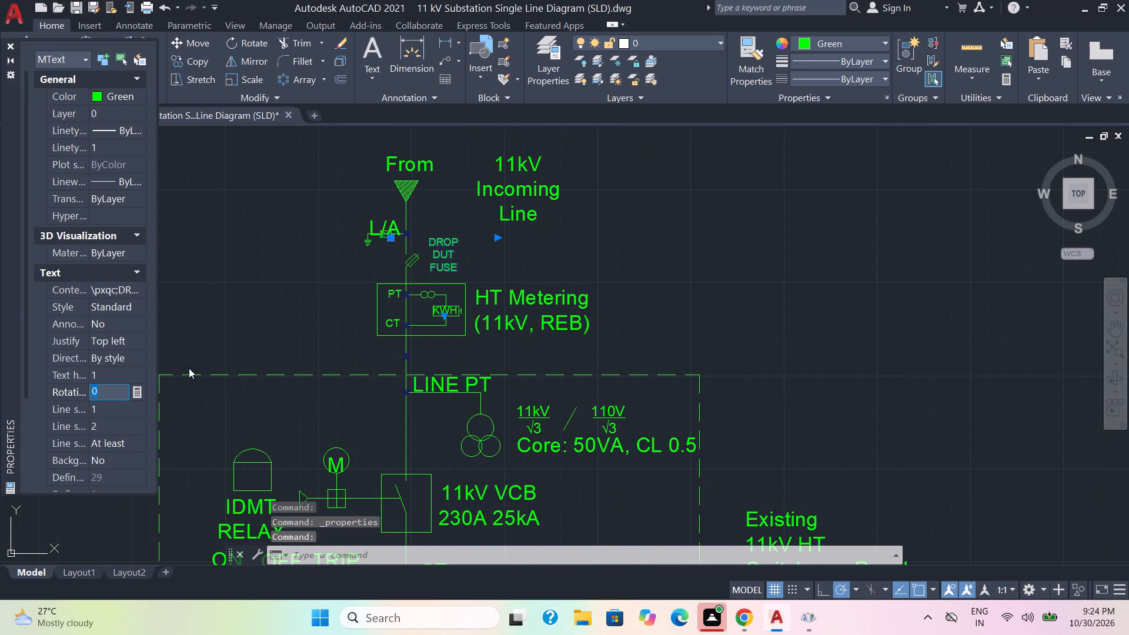
click(9, 45)
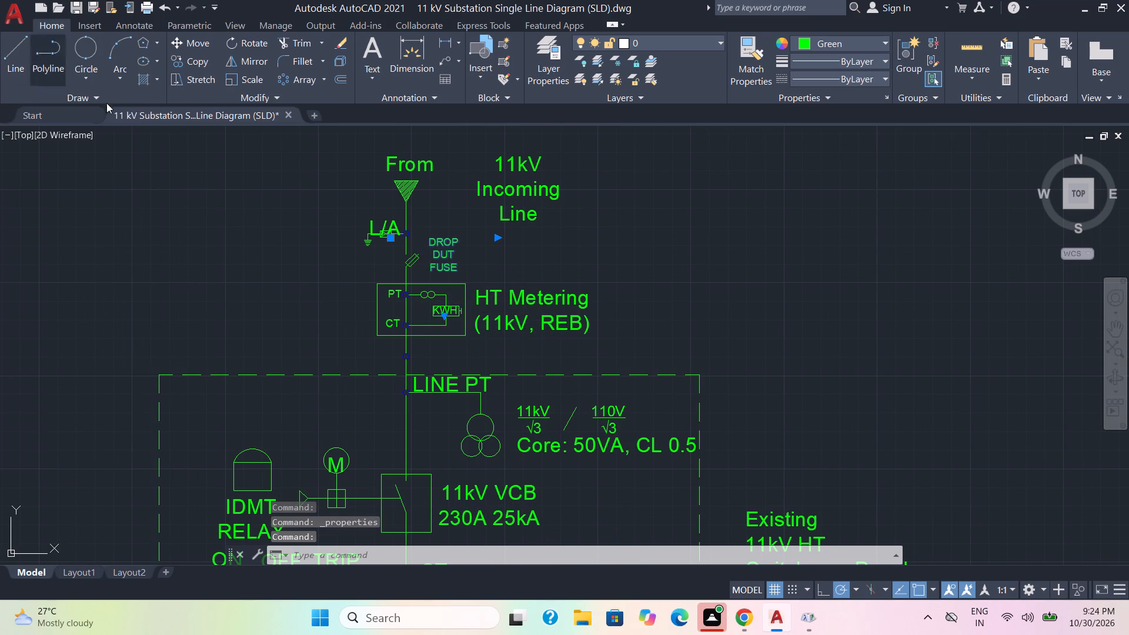
Enlarge the incoming-line label's text frame so From sits above 11kV Incoming Line on two lines in one column.
click(411, 163)
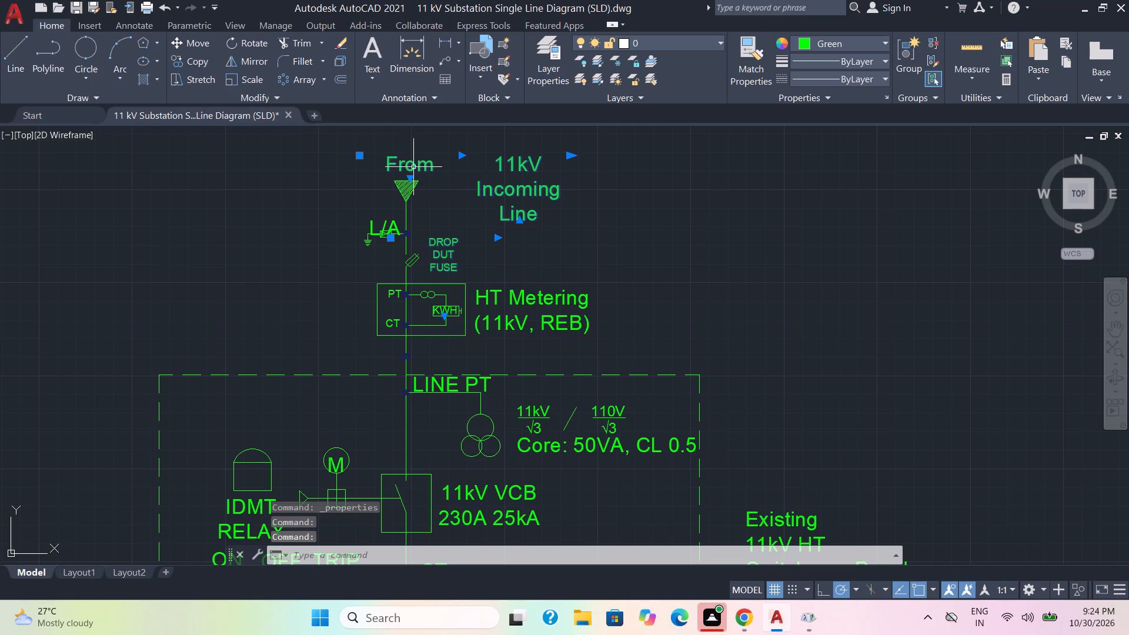
click(414, 170)
double_click(420, 166)
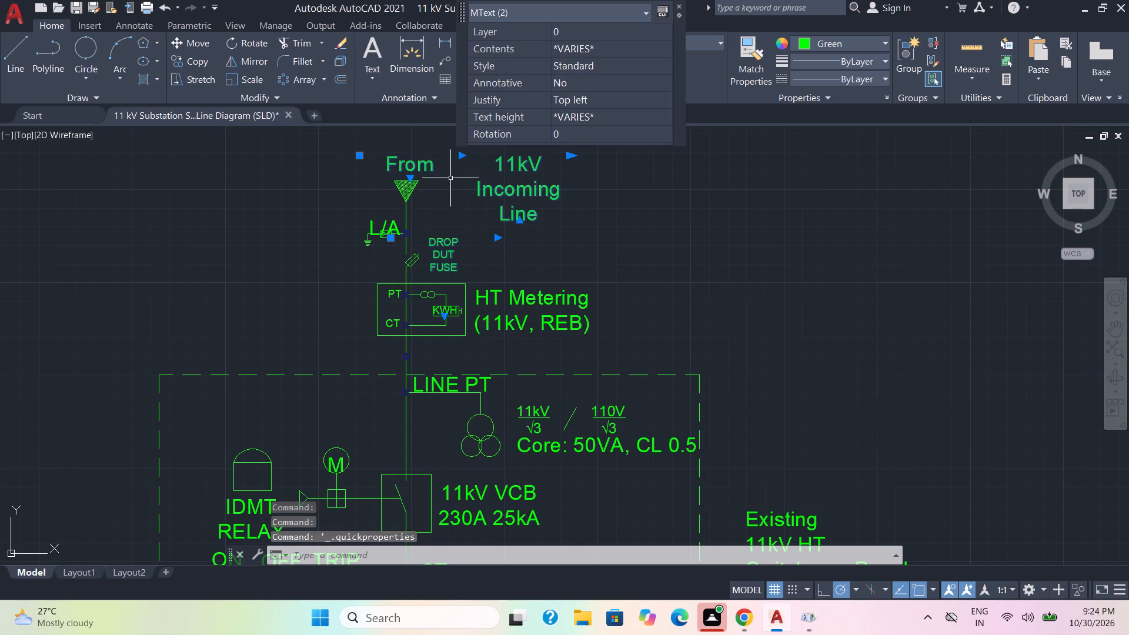
key(Escape)
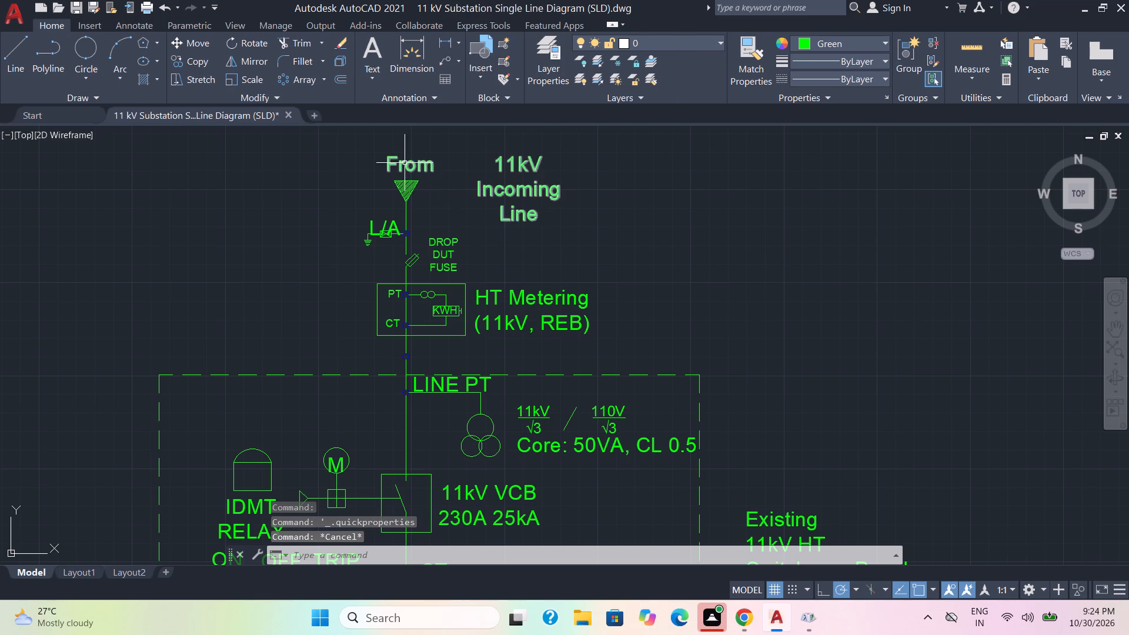
click(406, 163)
double_click(420, 165)
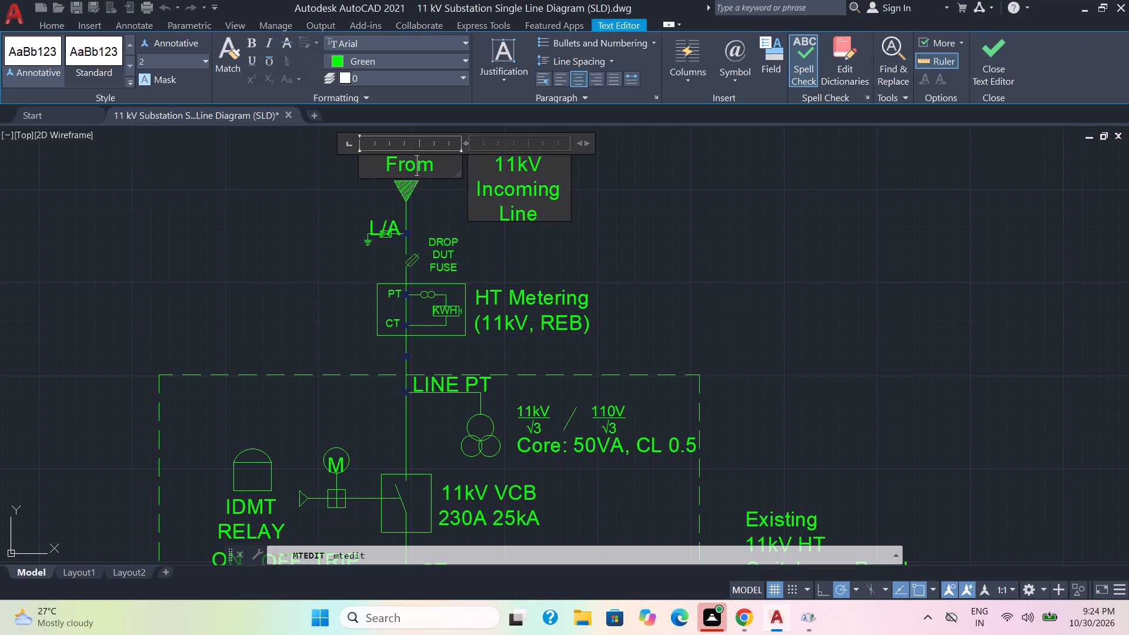
drag(459, 176, 489, 234)
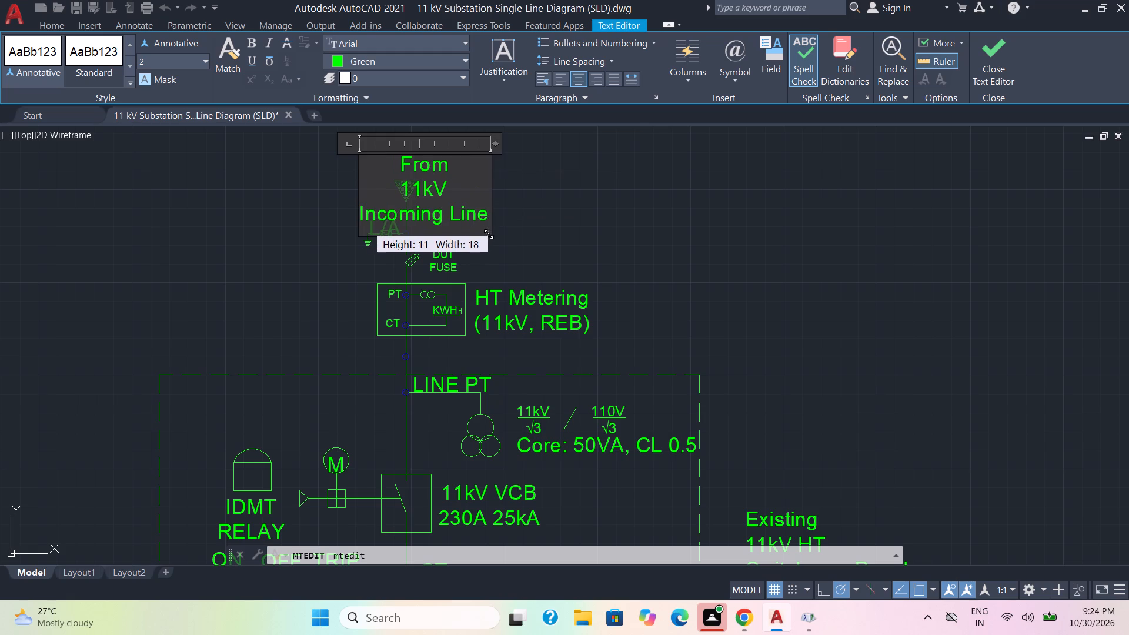
drag(489, 234, 564, 220)
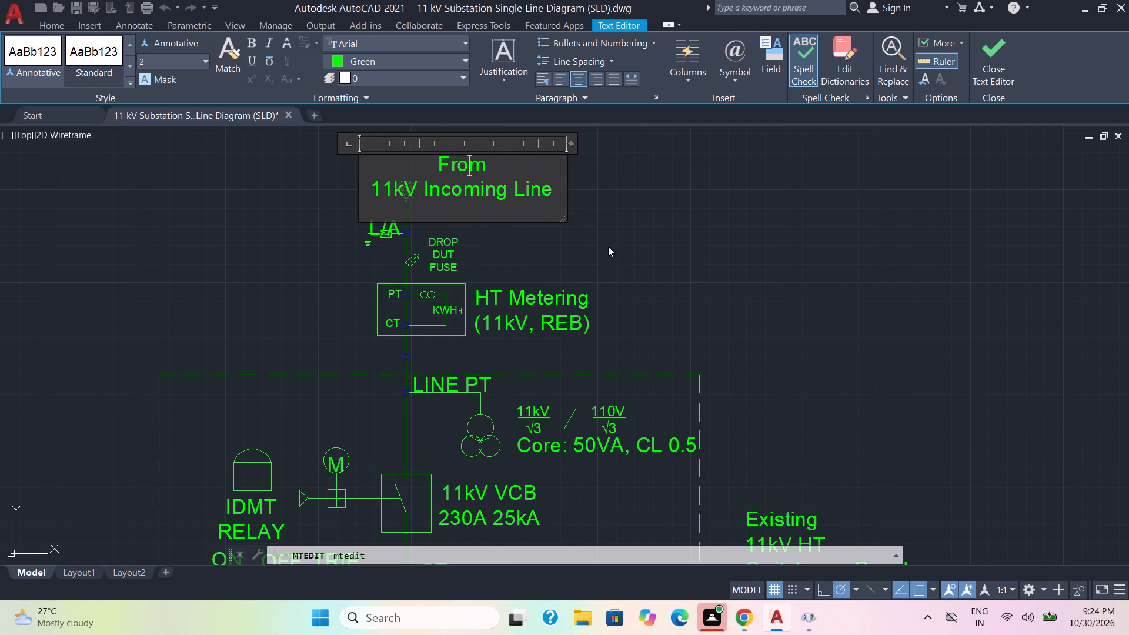
click(608, 246)
Move the From 11kV Incoming Line label left and up, roughly centred above the incoming arrow.
click(480, 193)
click(188, 46)
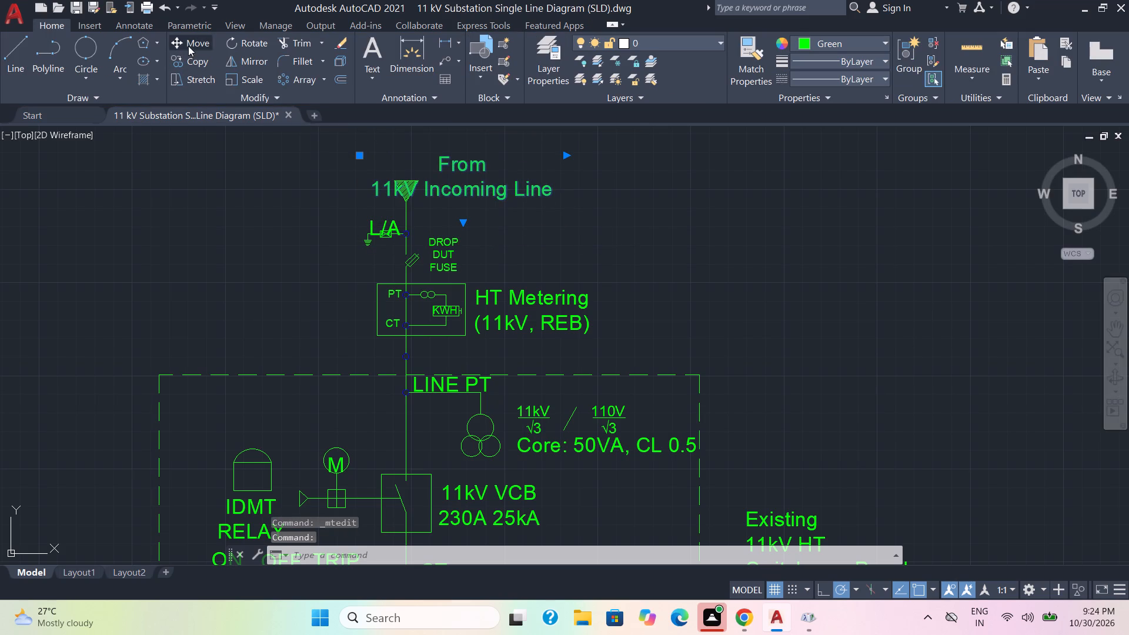
drag(472, 192, 426, 171)
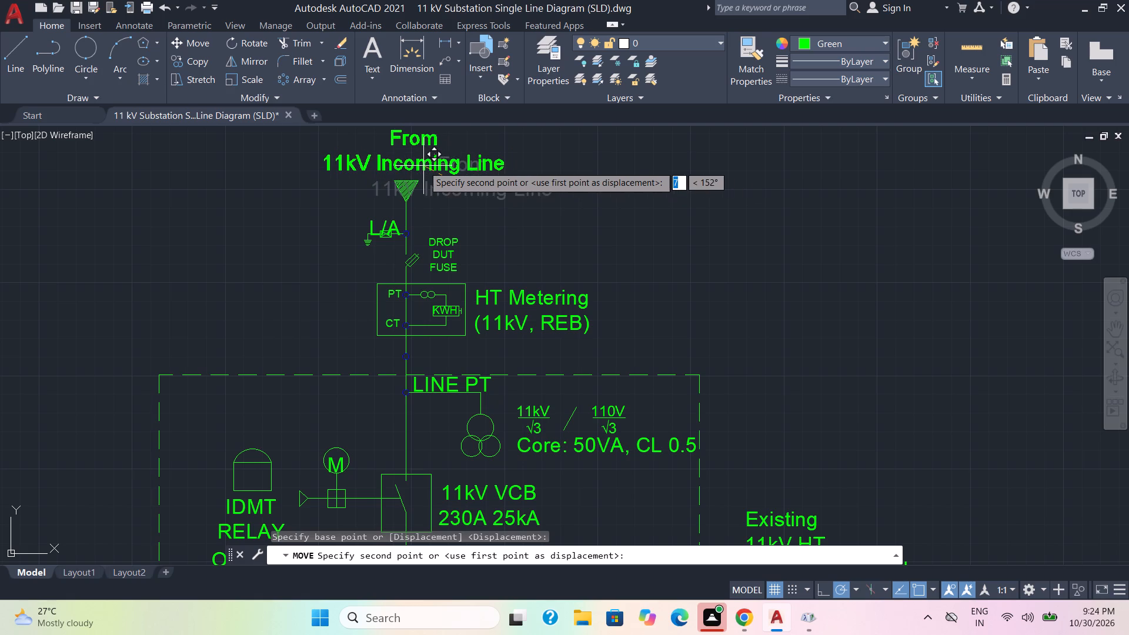
click(423, 167)
Move the upper L/A label up, clear of the lightning arrester symbol and its branch line.
click(395, 229)
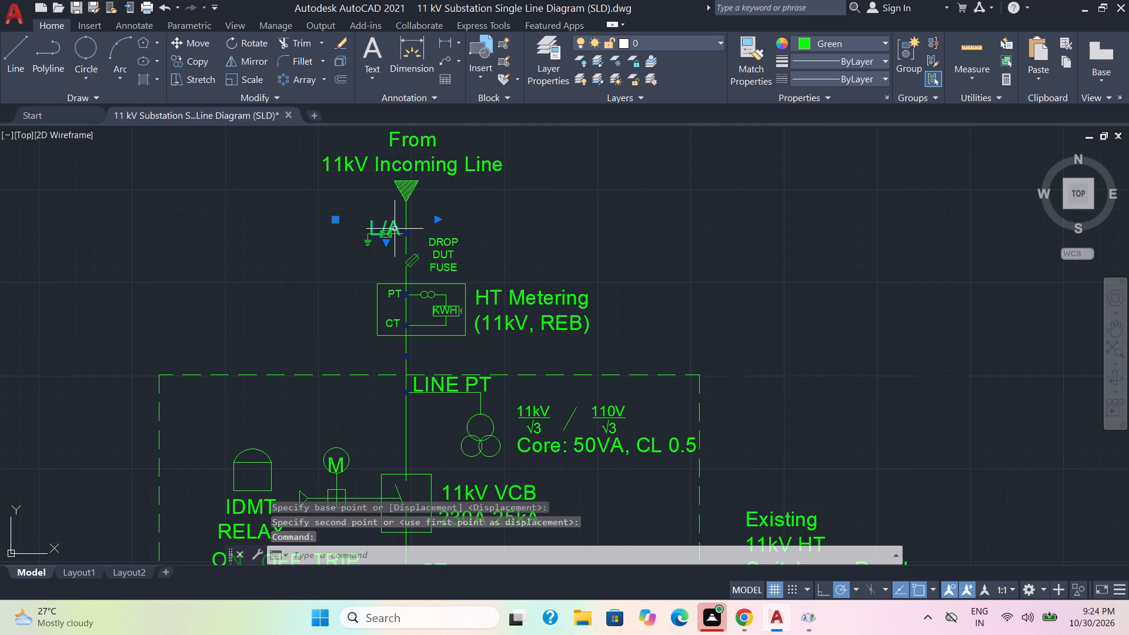
click(193, 43)
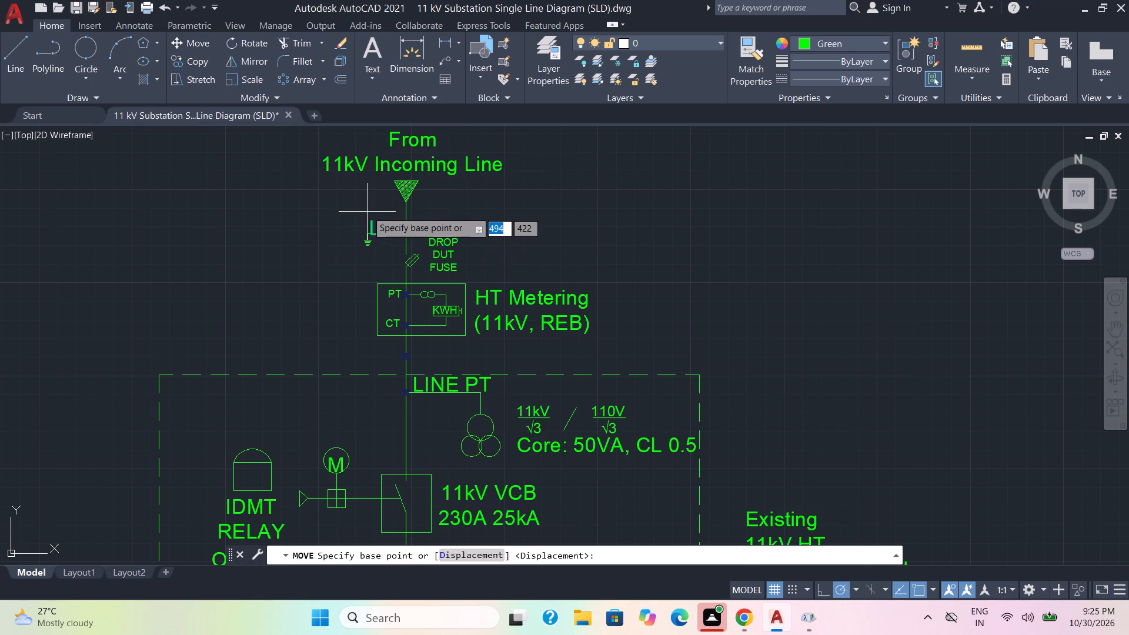
click(381, 222)
scroll(382, 222, up, 2)
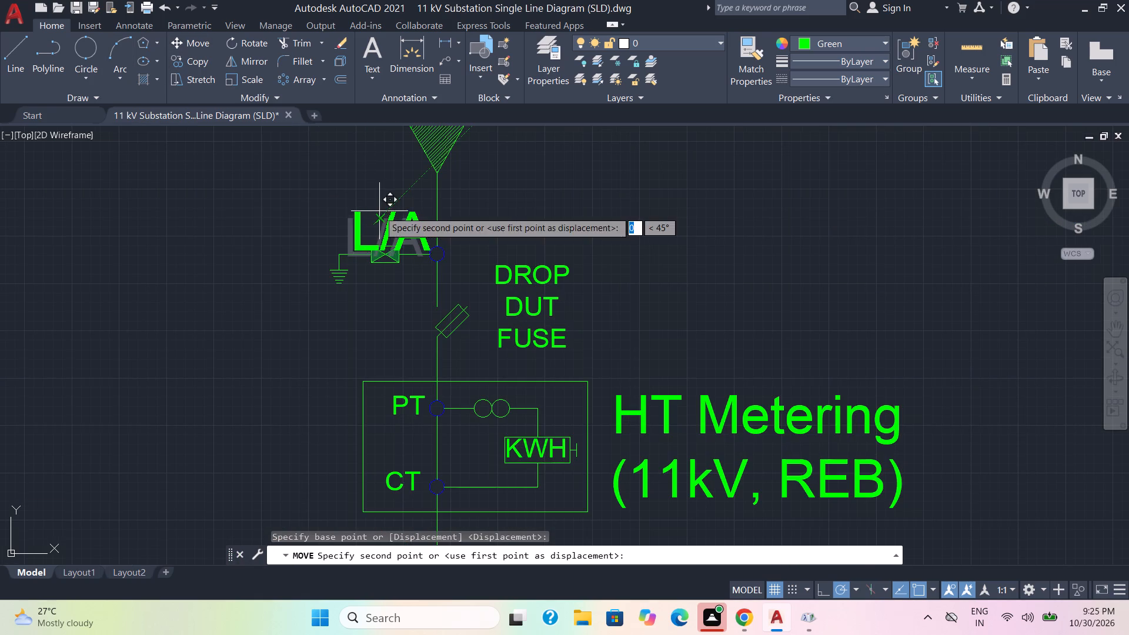
scroll(370, 200, up, 1)
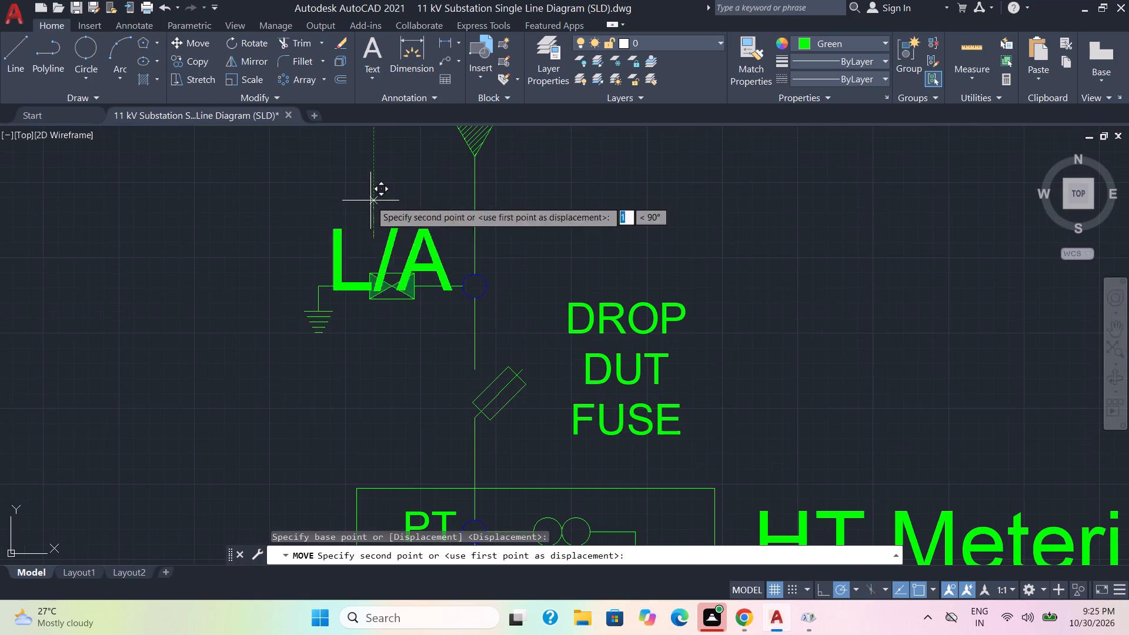
scroll(367, 206, up, 2)
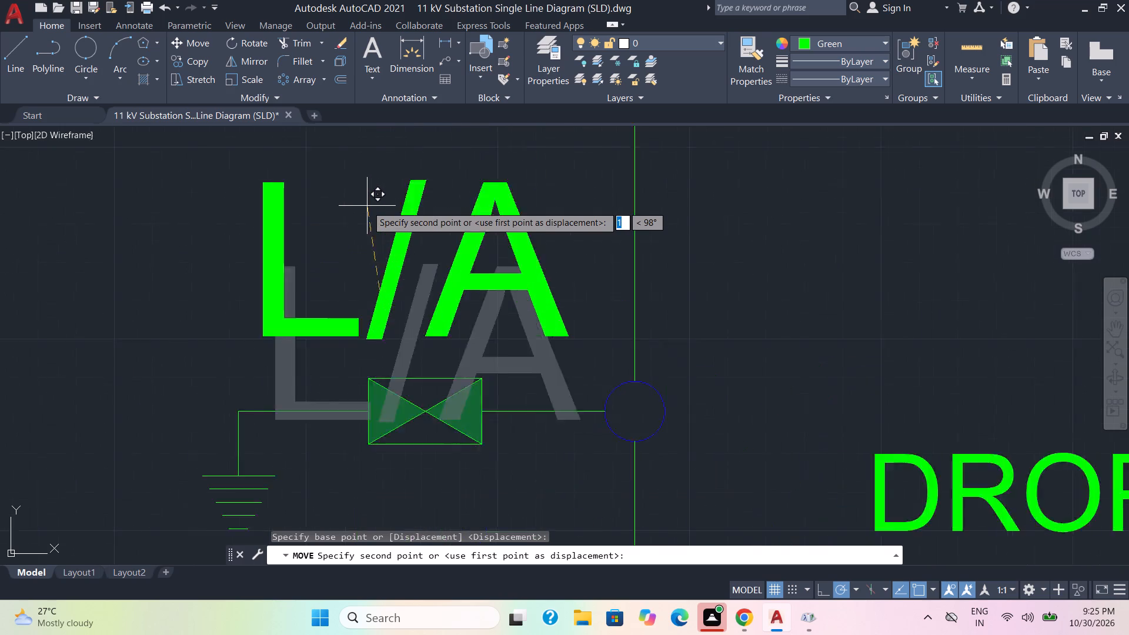
scroll(367, 206, up, 1)
click(368, 216)
Set the text height of the PT and CT labels inside the HT Metering box to 2.
scroll(432, 261, down, 4)
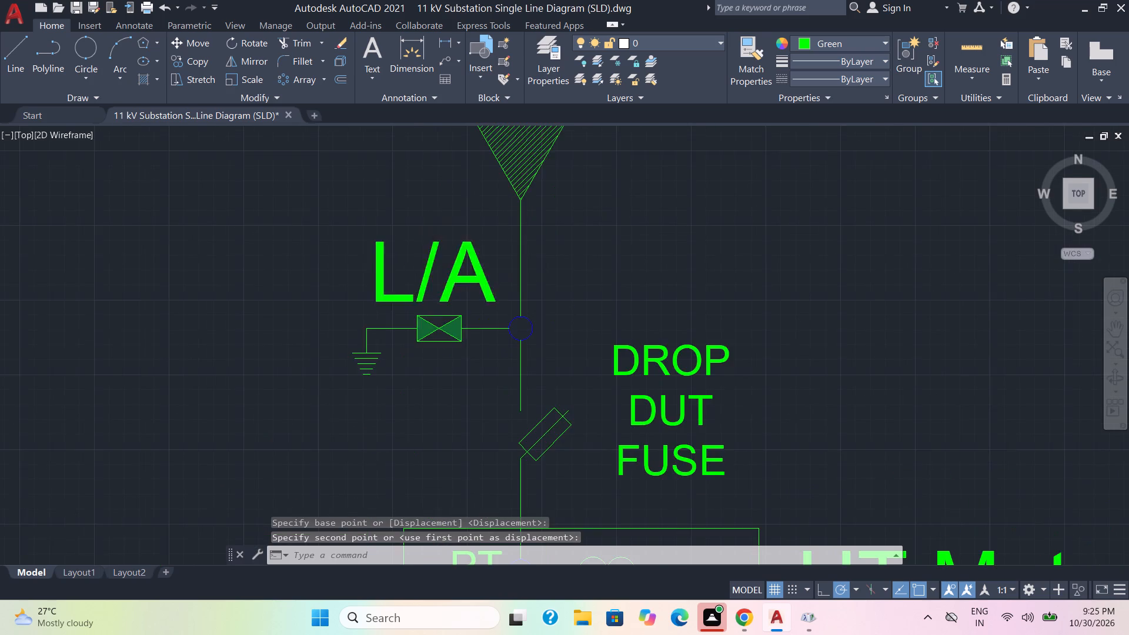
scroll(436, 266, down, 1)
middle_drag(558, 472, 530, 336)
scroll(529, 336, down, 1)
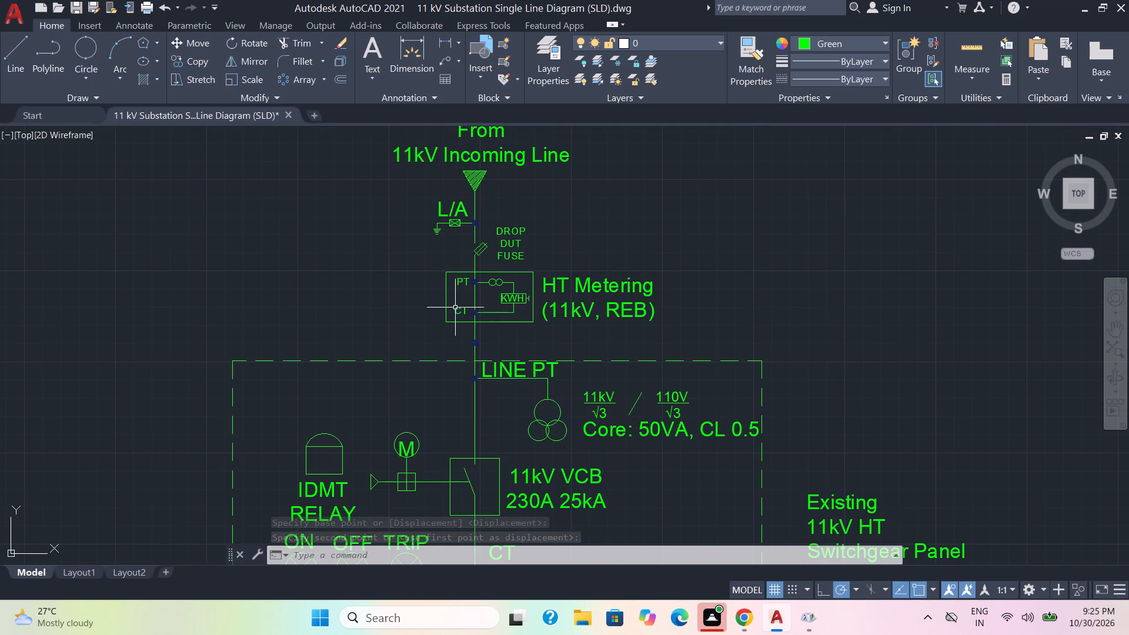
click(456, 308)
click(459, 285)
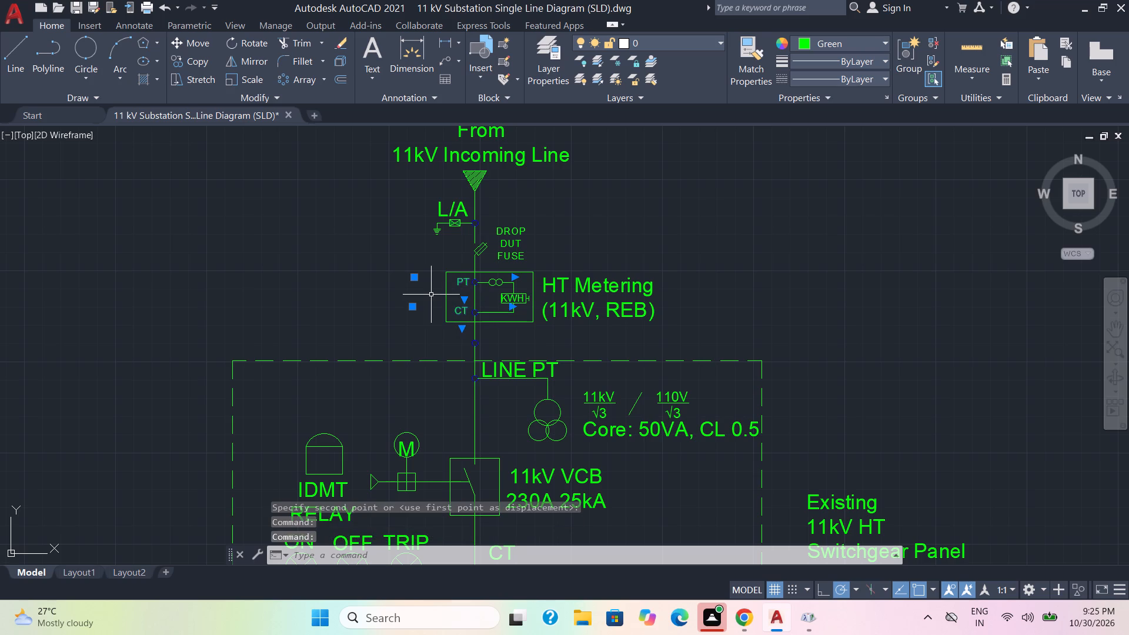
key(ctrl+1)
click(111, 377)
key(2)
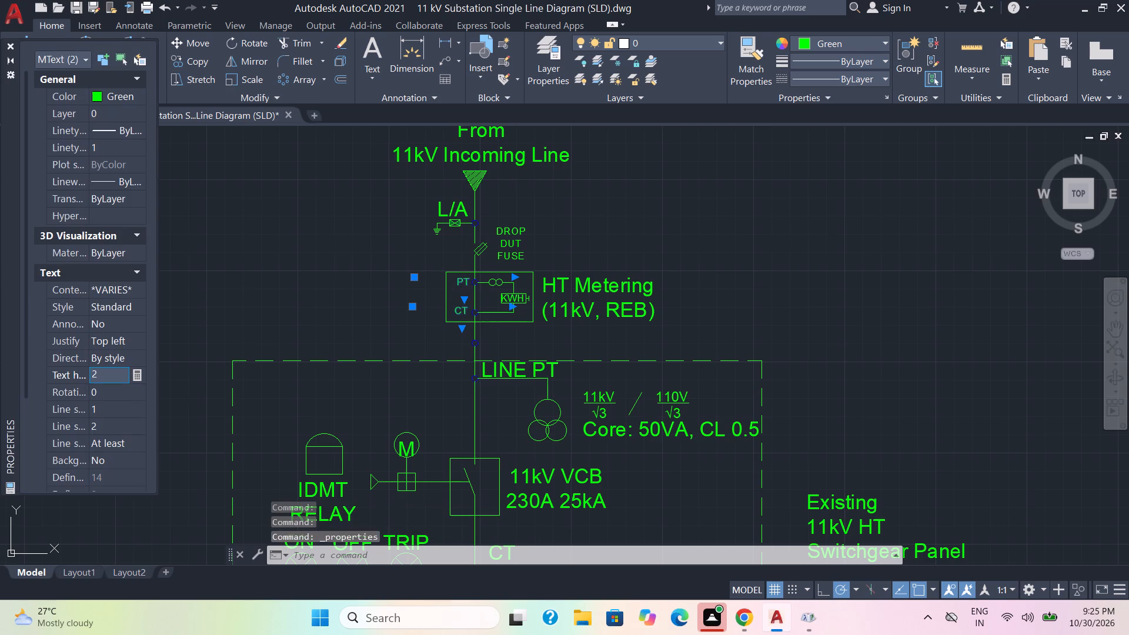
key(Return)
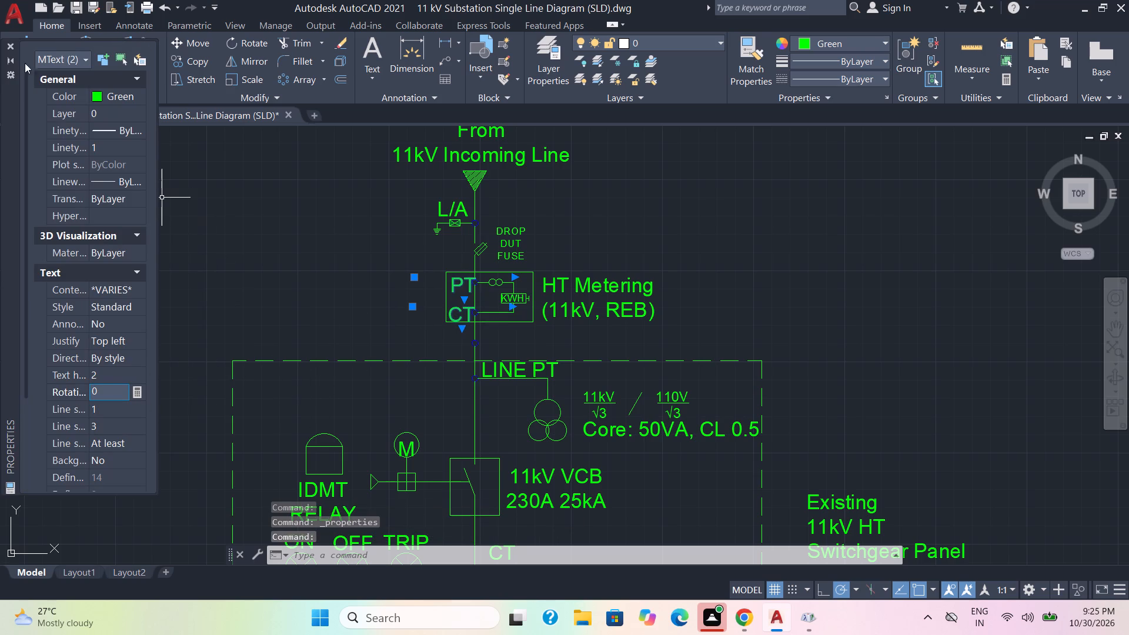
click(10, 45)
key(Escape)
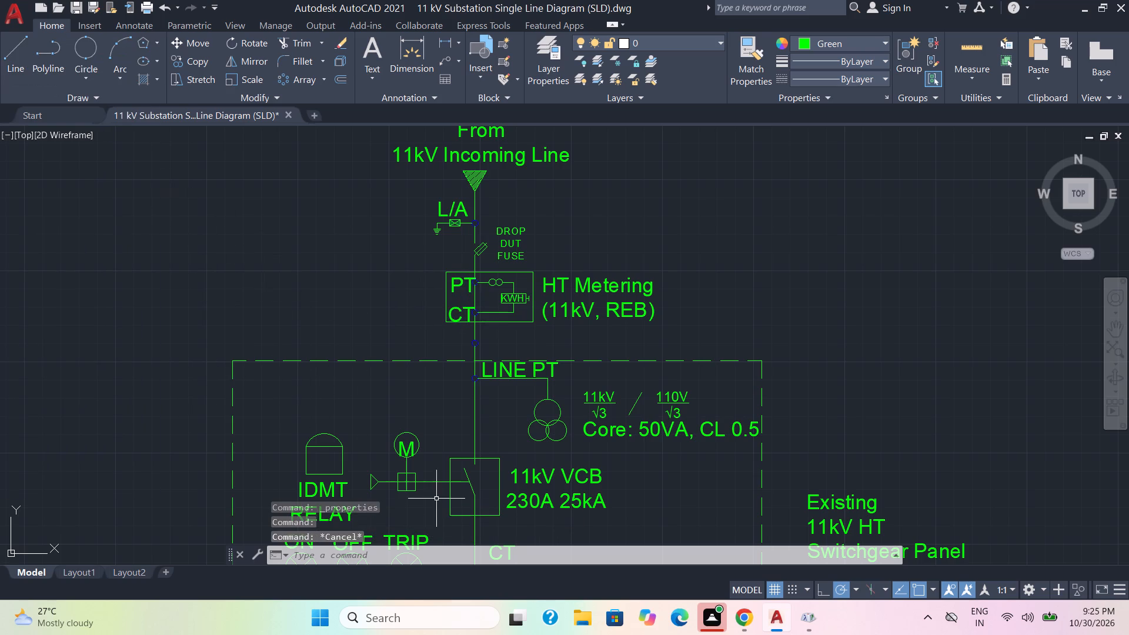
Review the single-line diagram from the incoming line down to the outgoing 800A TP MCCB feeders and save the drawing.
scroll(436, 499, down, 1)
middle_drag(574, 521, 557, 314)
scroll(574, 521, down, 1)
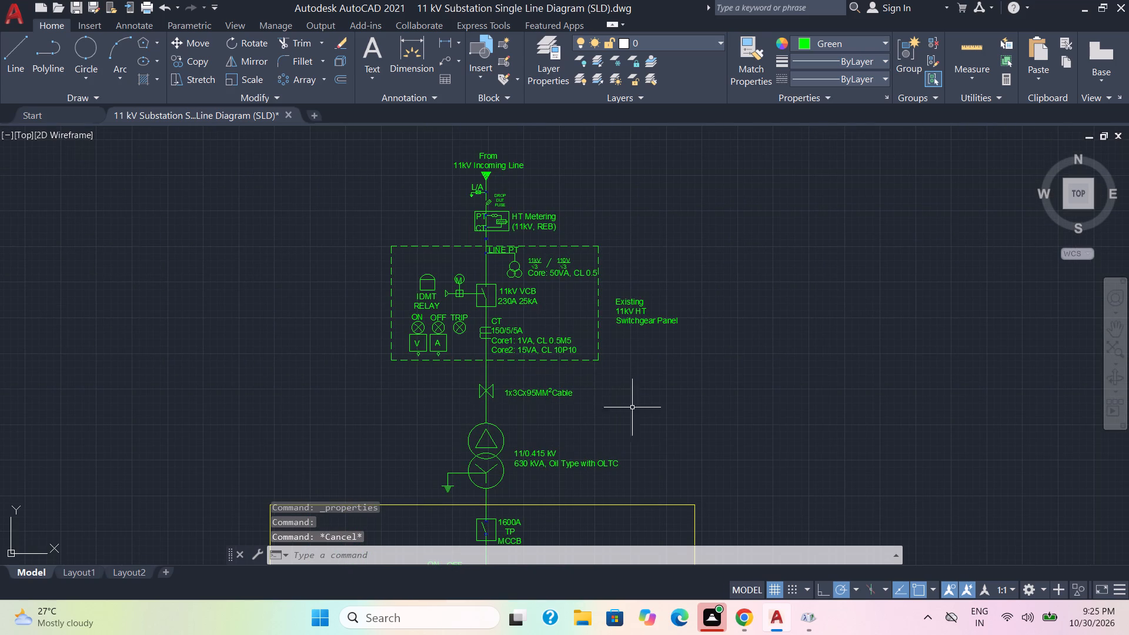
key(ctrl+s)
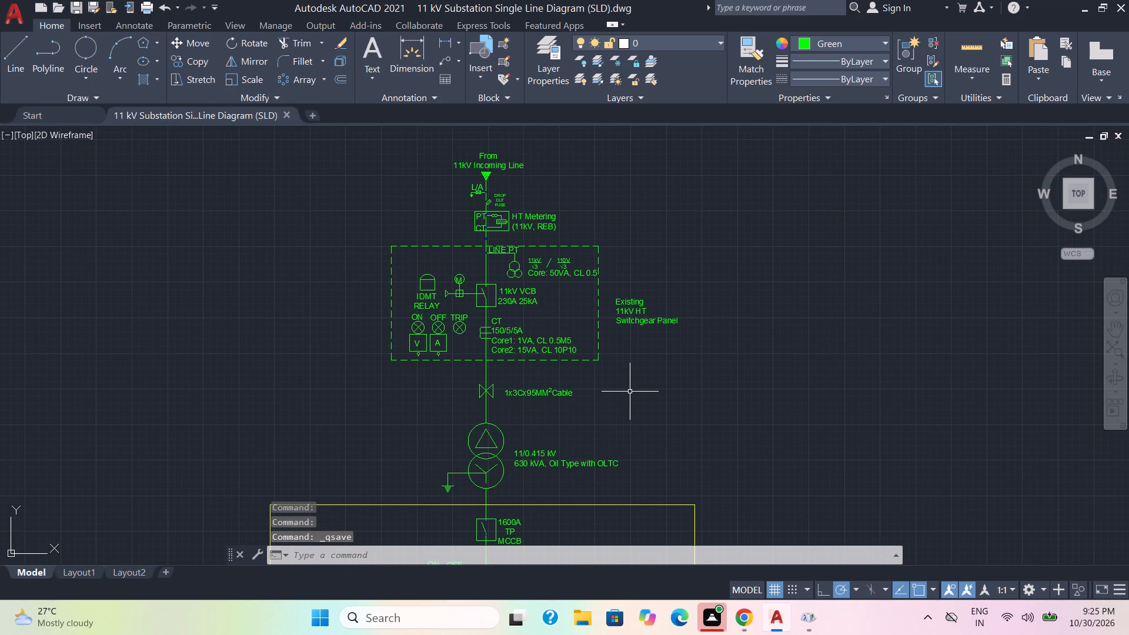
middle_drag(626, 443, 607, 305)
middle_drag(606, 433, 605, 433)
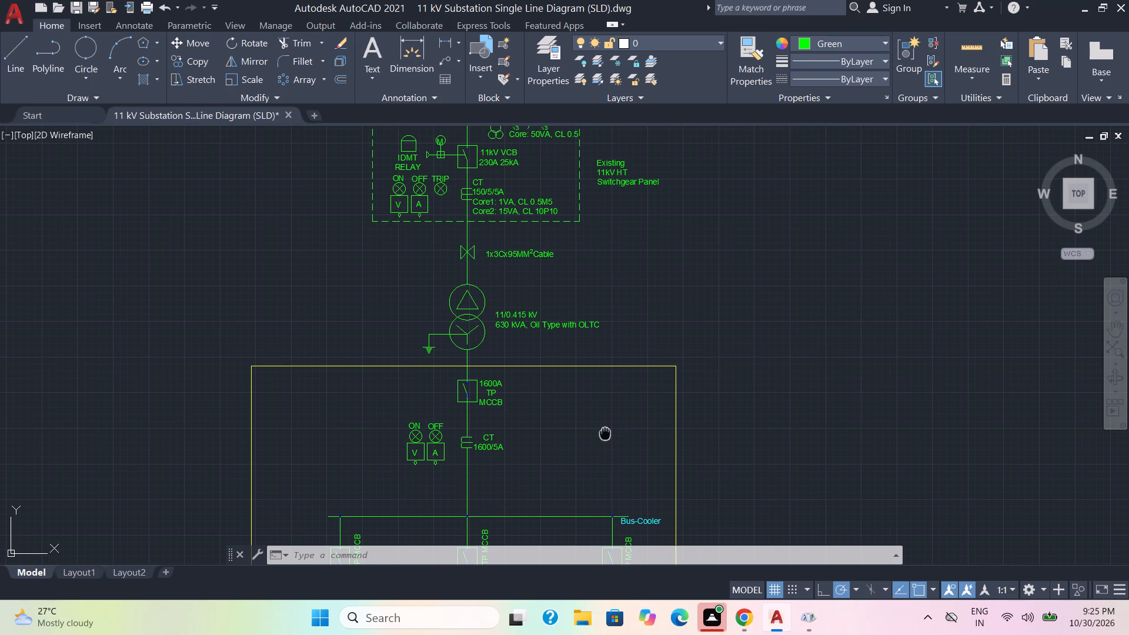
middle_drag(605, 433, 602, 322)
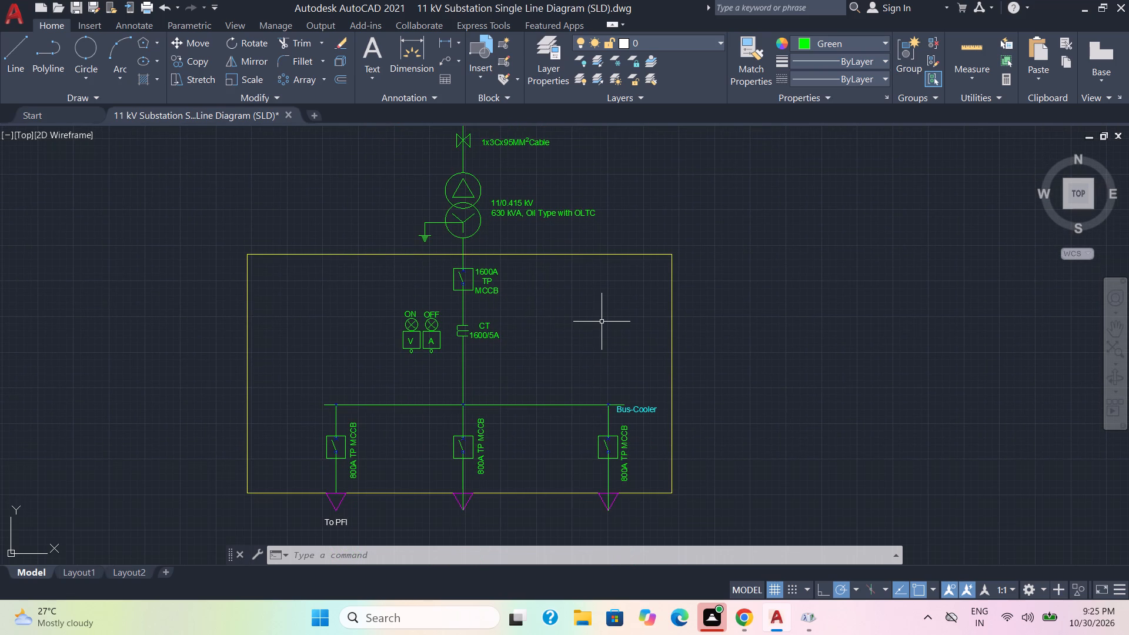
key(ctrl+s)
scroll(693, 397, down, 2)
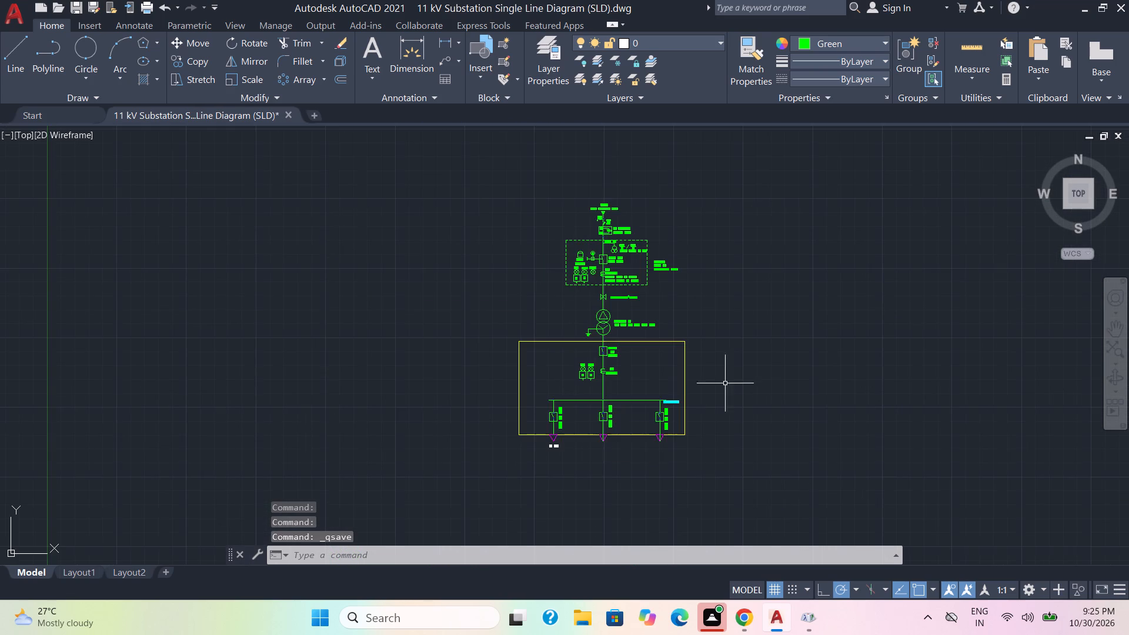
scroll(733, 380, up, 2)
middle_drag(733, 380, 798, 403)
scroll(798, 403, down, 1)
middle_drag(798, 403, 753, 435)
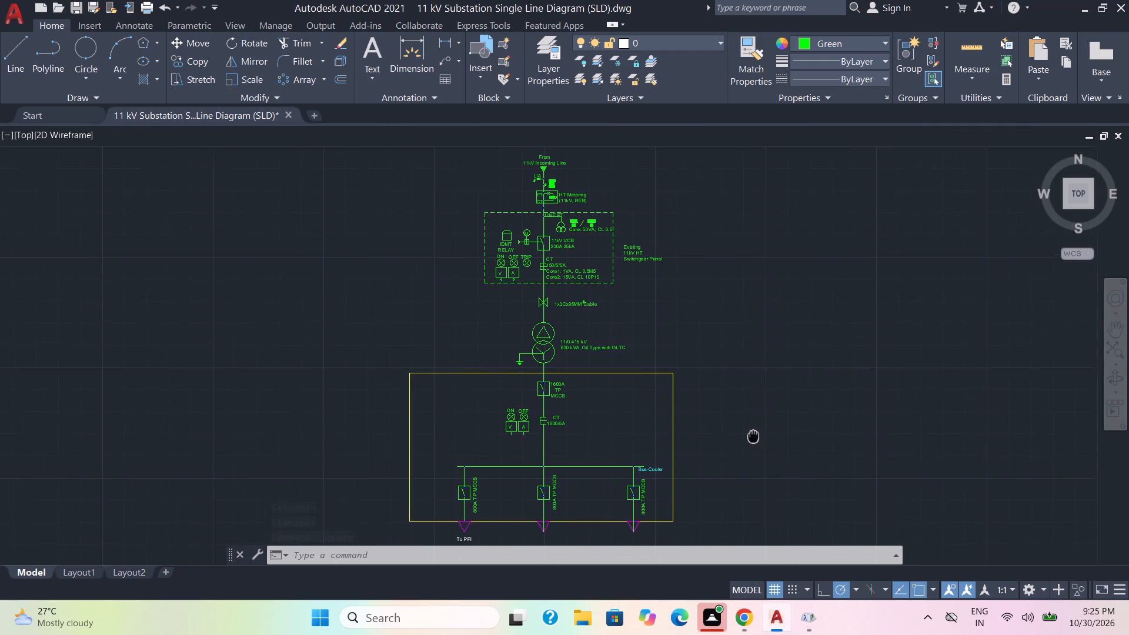
middle_drag(753, 435, 728, 423)
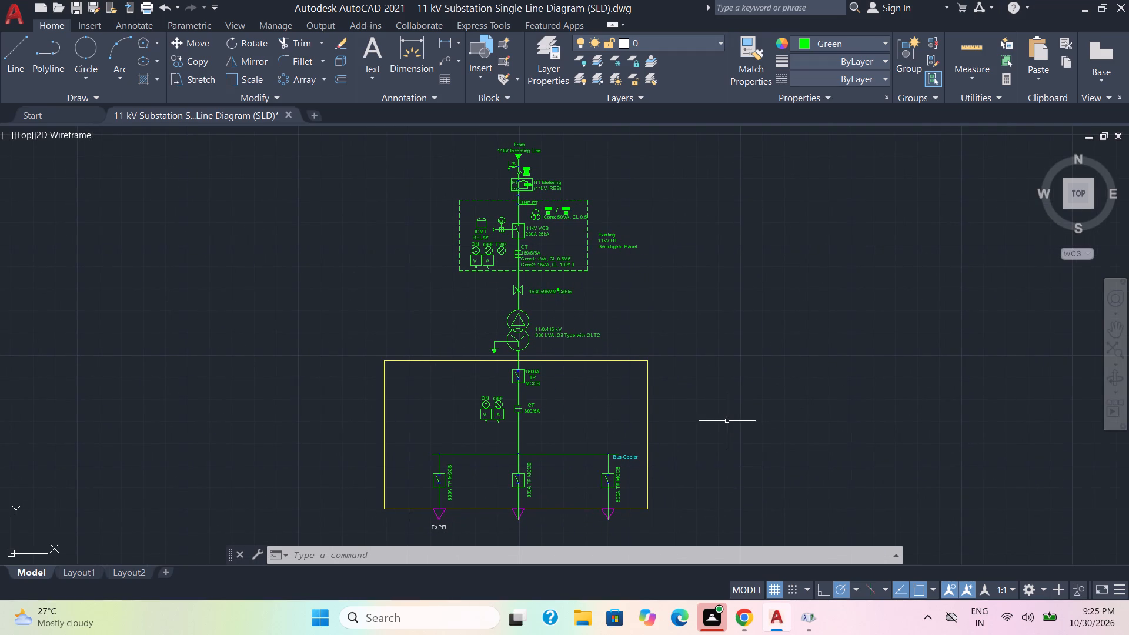
key(ctrl+s)
Turn off command log recording with LOGFILEOFF.
key(l)
key(o)
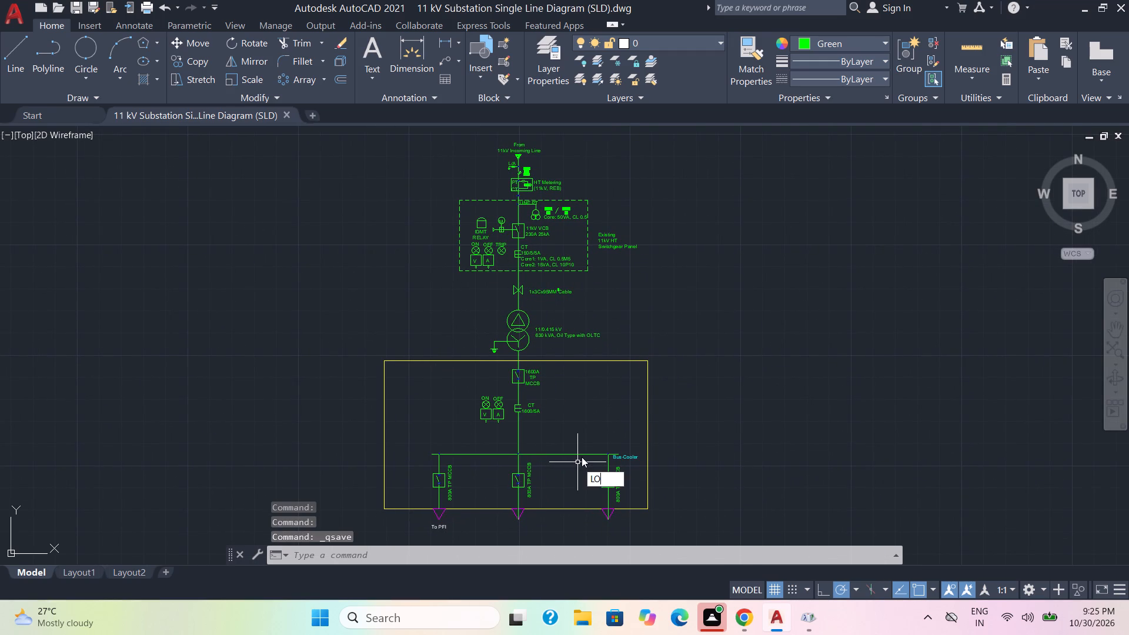
key(g)
key(f)
key(i)
key(l)
key(e)
text(OFF)
key(Return)
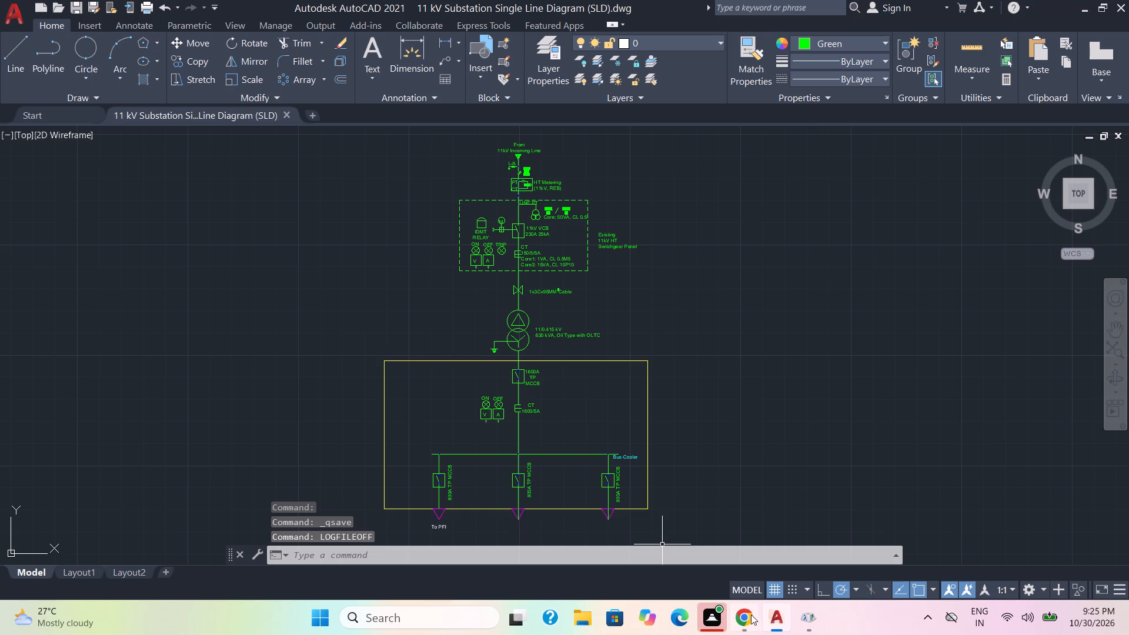